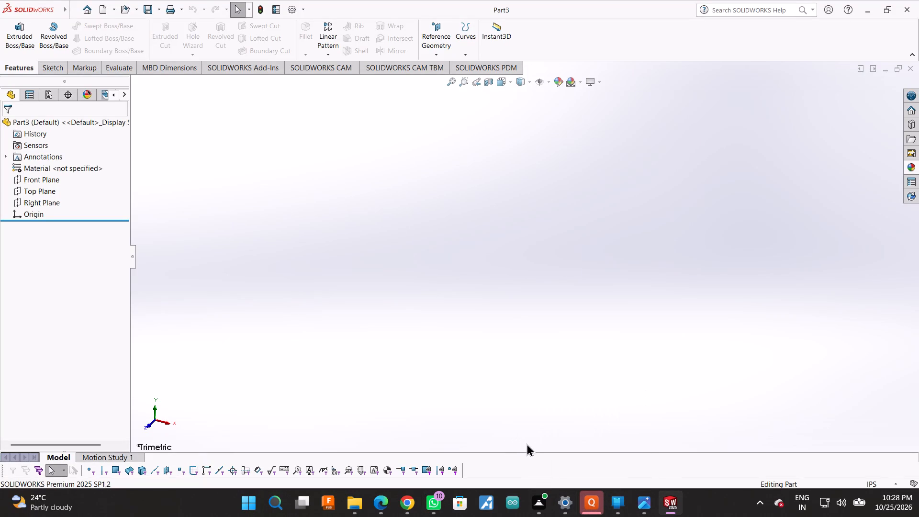
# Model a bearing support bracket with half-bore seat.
# Switch to the Photos window showing the SolidWorks Exercise 124 drawing and copy the image to the clipboard.
pyautogui.click(647, 502)
pyautogui.rightClick(551, 305)
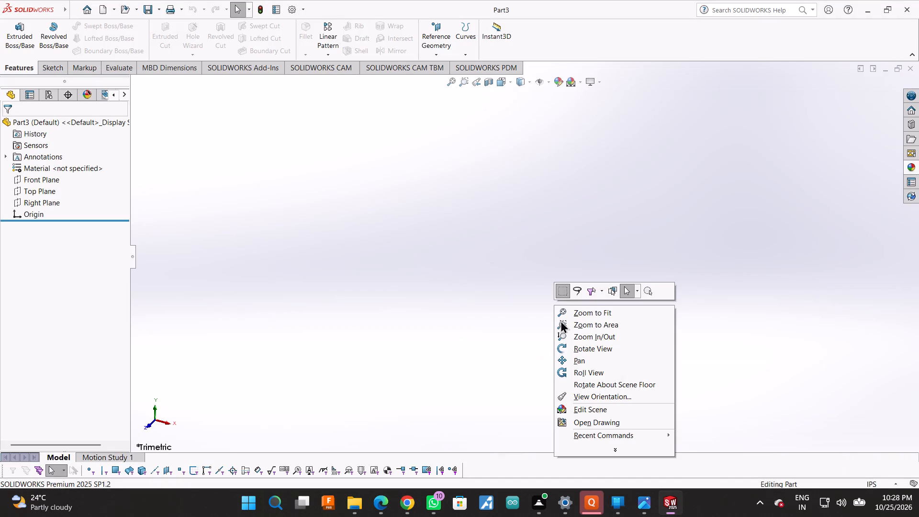
pyautogui.click(640, 506)
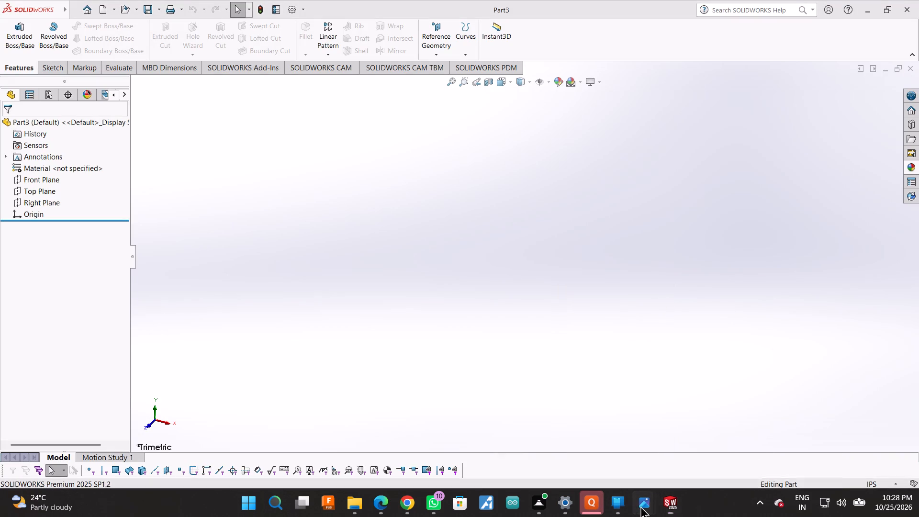
pyautogui.click(749, 420)
pyautogui.rightClick(353, 231)
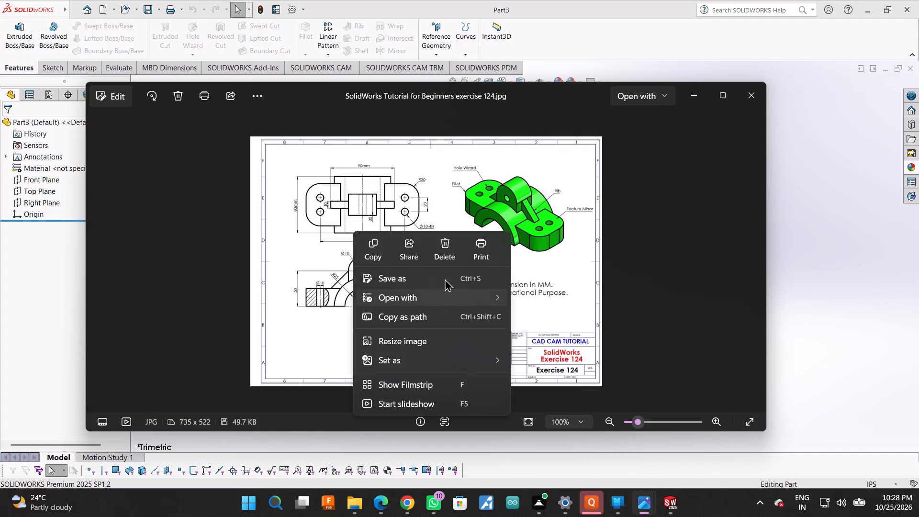
pyautogui.click(377, 247)
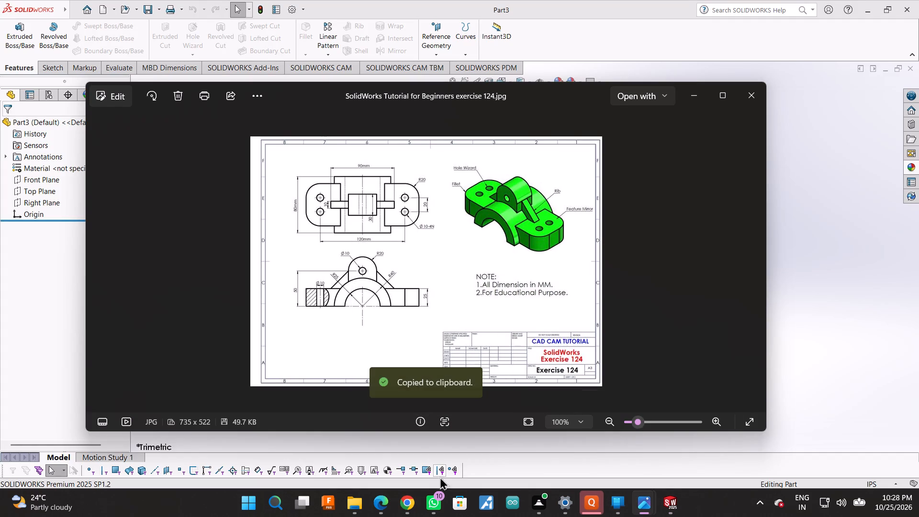
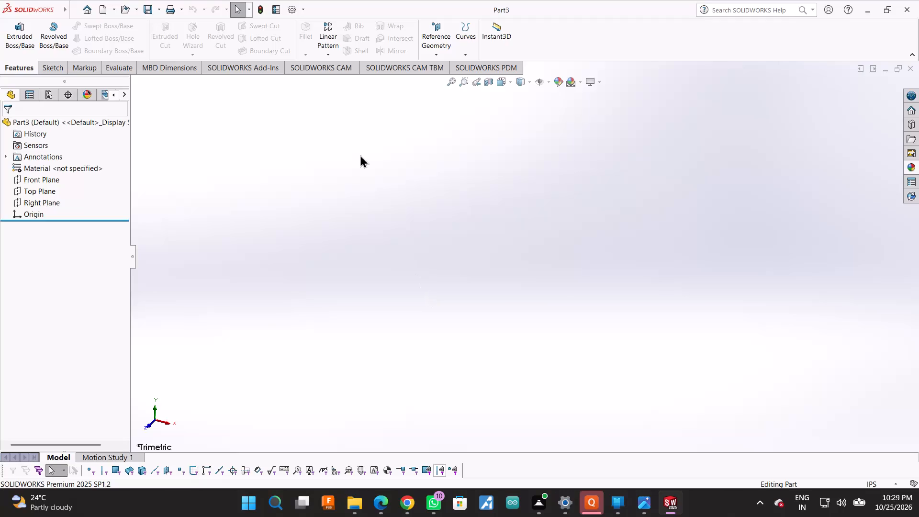
# Start a sketch on the Front Plane and draw two concentric circles at the origin, radii about 2.27 in and 1.63 in.
pyautogui.click(54, 70)
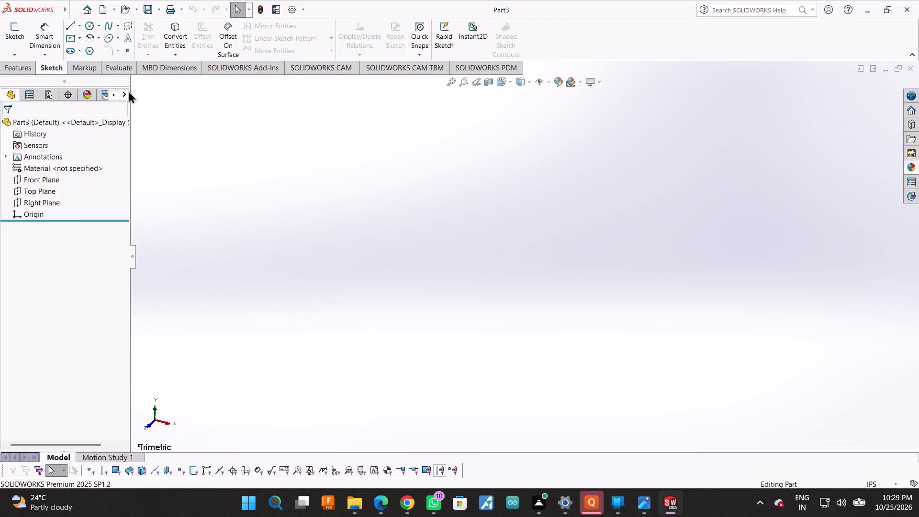
pyautogui.click(68, 27)
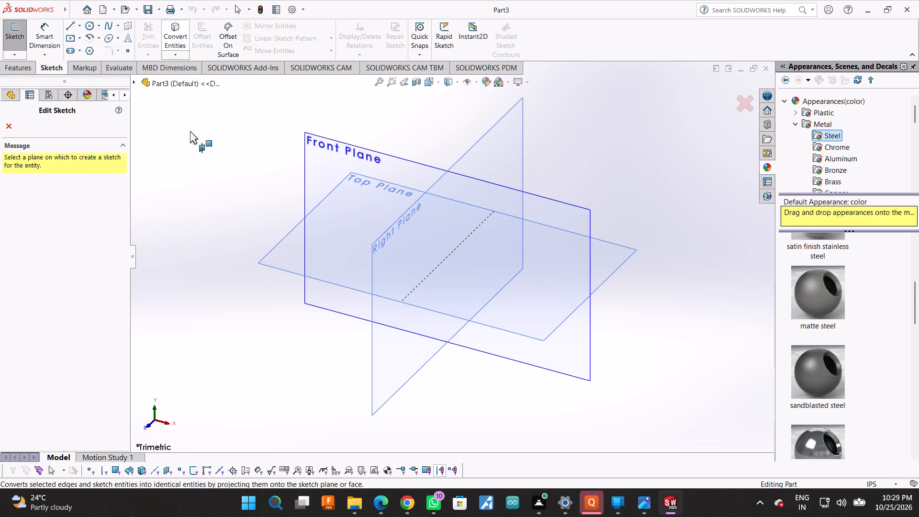
pyautogui.click(319, 164)
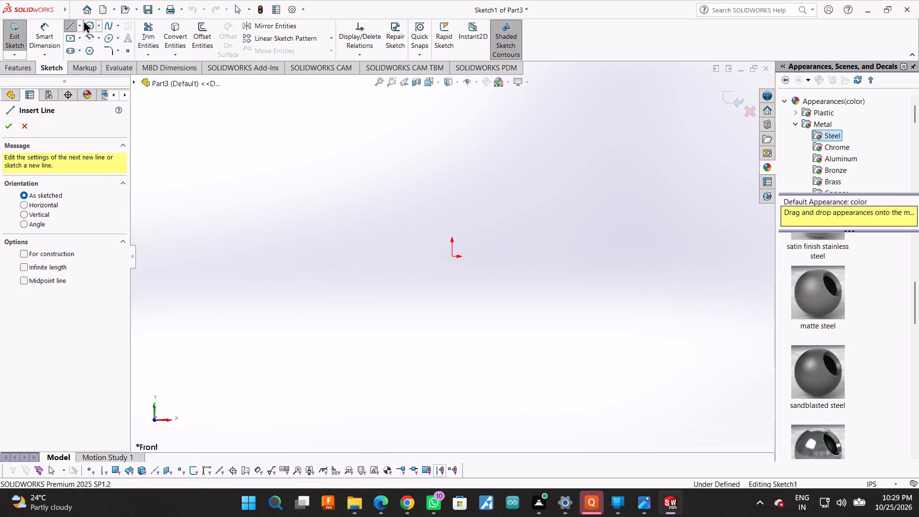
pyautogui.click(86, 27)
pyautogui.click(450, 257)
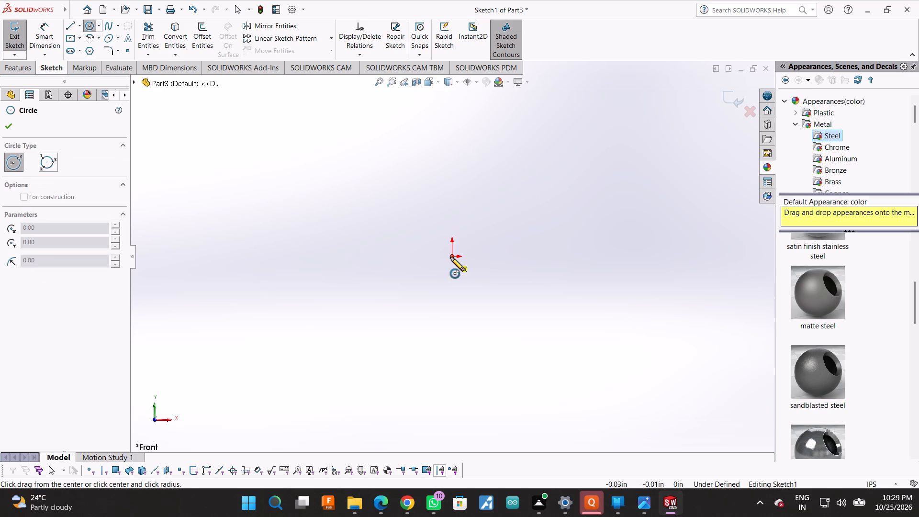
pyautogui.click(548, 259)
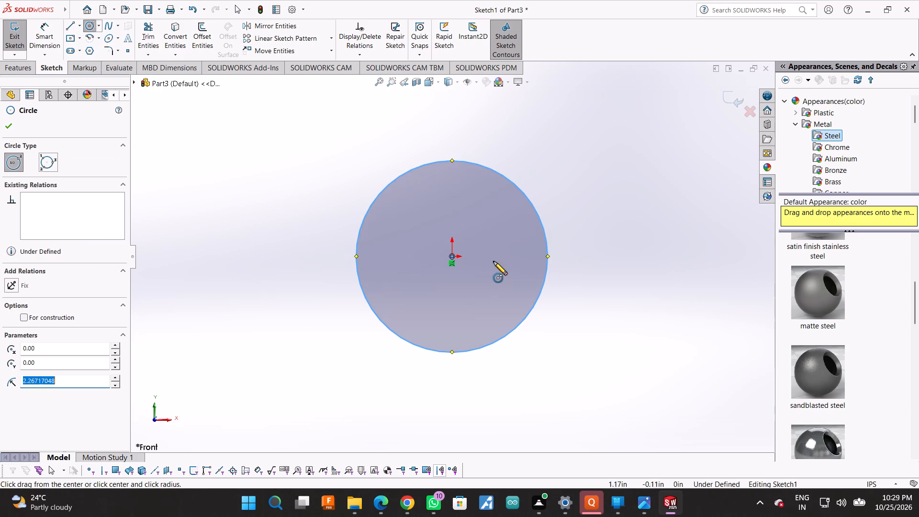
pyautogui.click(451, 258)
pyautogui.click(519, 270)
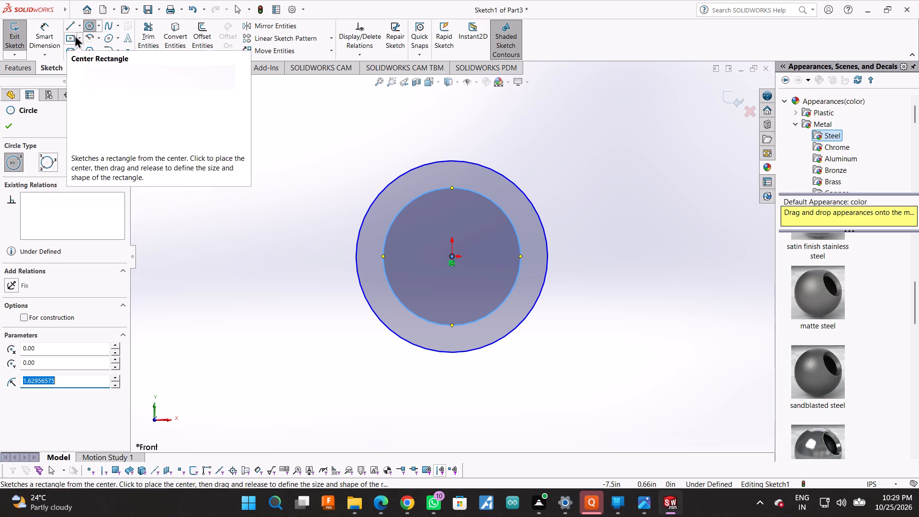
# Dimension the outer circle's diameter and set it to 80 in.
pyautogui.click(46, 33)
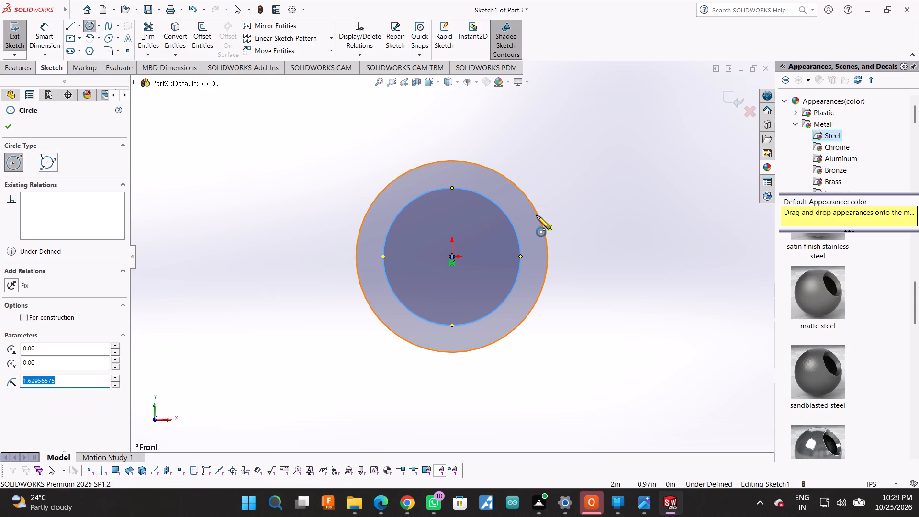
pyautogui.click(535, 215)
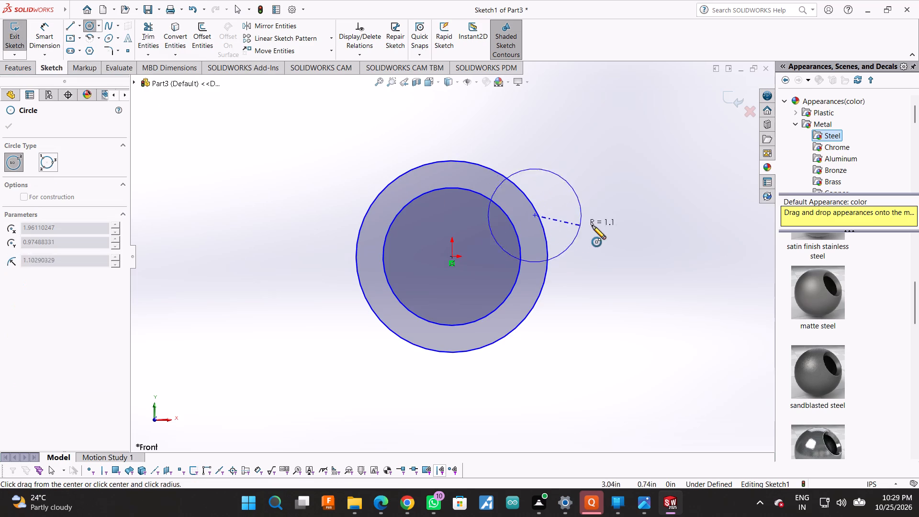
pyautogui.click(38, 26)
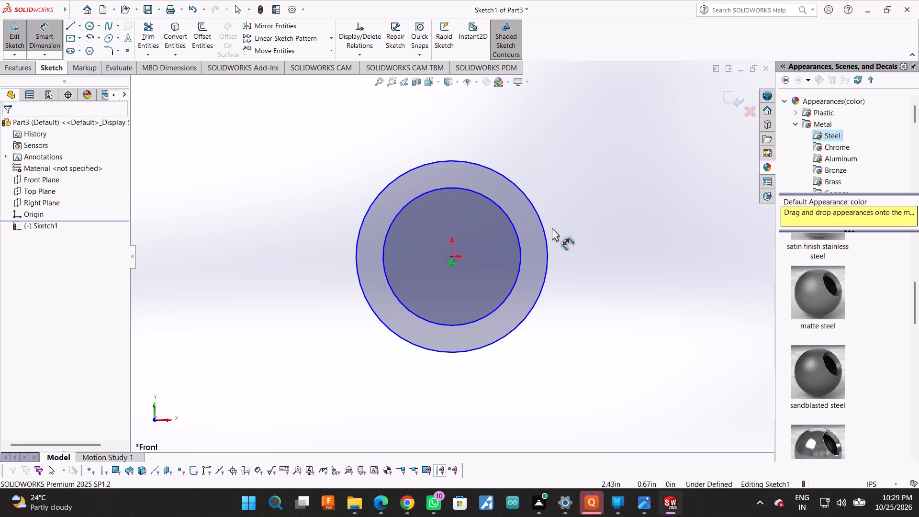
pyautogui.click(546, 228)
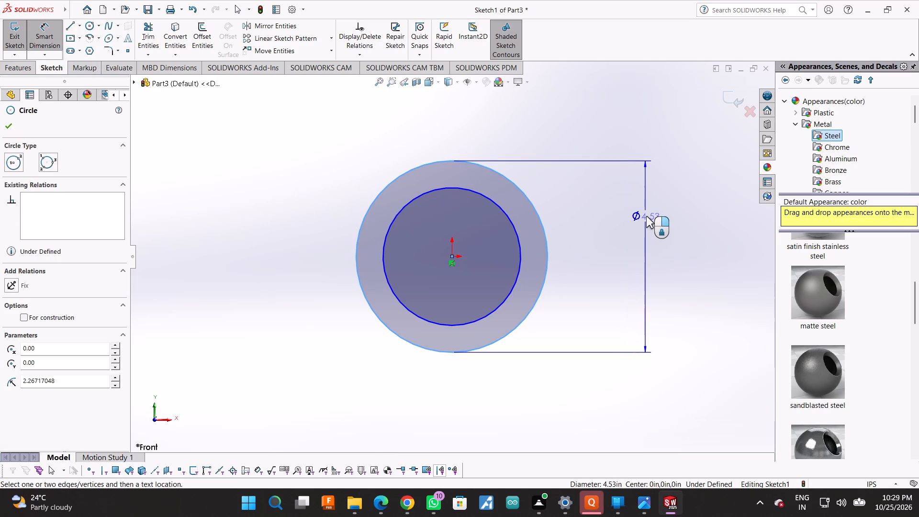
pyautogui.click(646, 216)
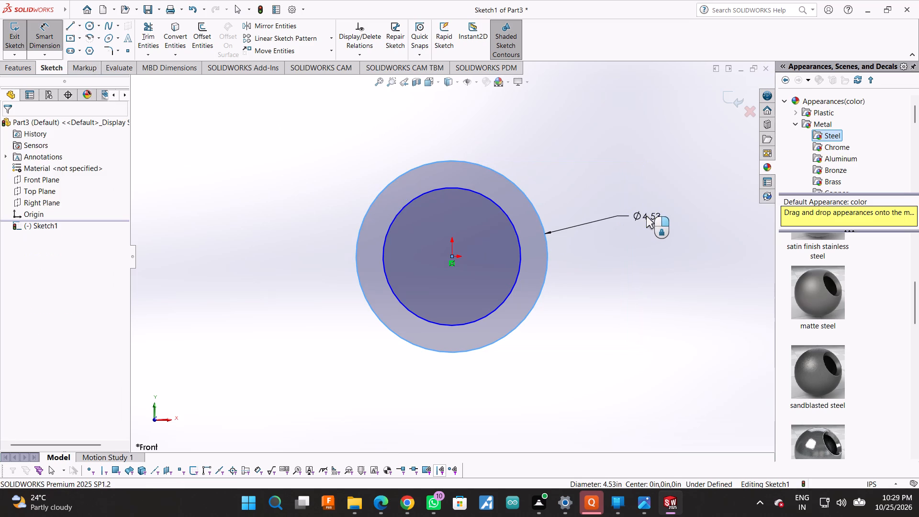
pyautogui.write('80')
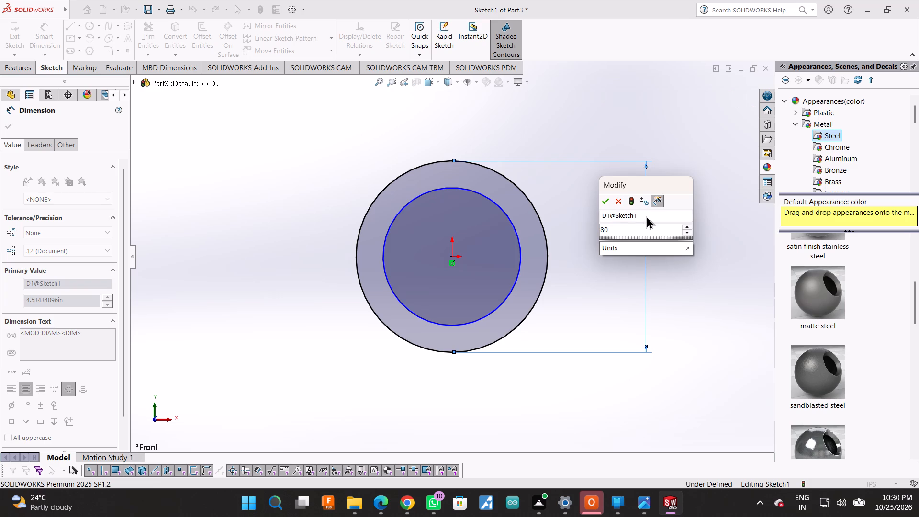
pyautogui.press('Return')
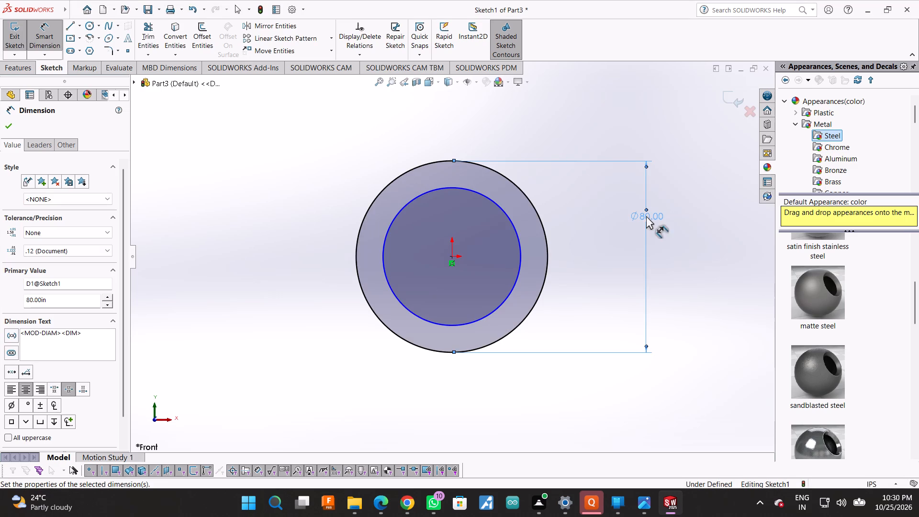
# Dimension the inner circle's diameter and set it to 50 in.
pyautogui.click(520, 244)
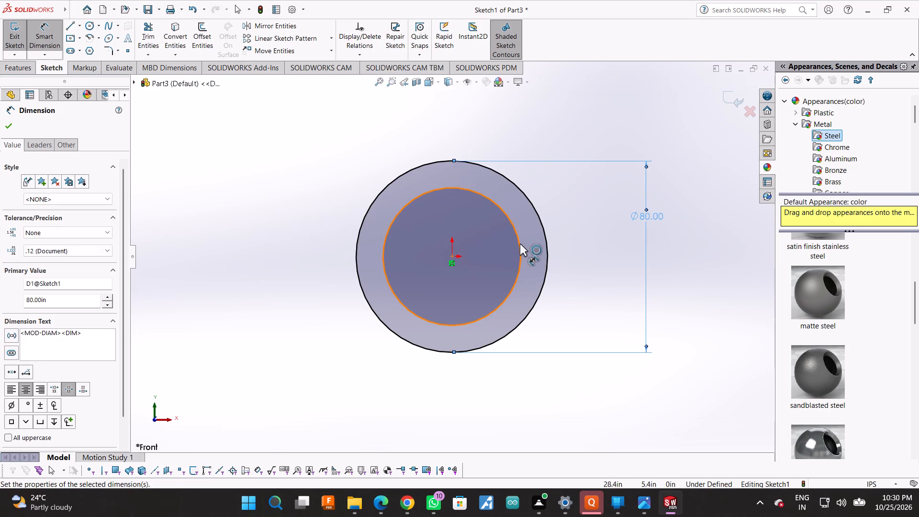
pyautogui.click(623, 240)
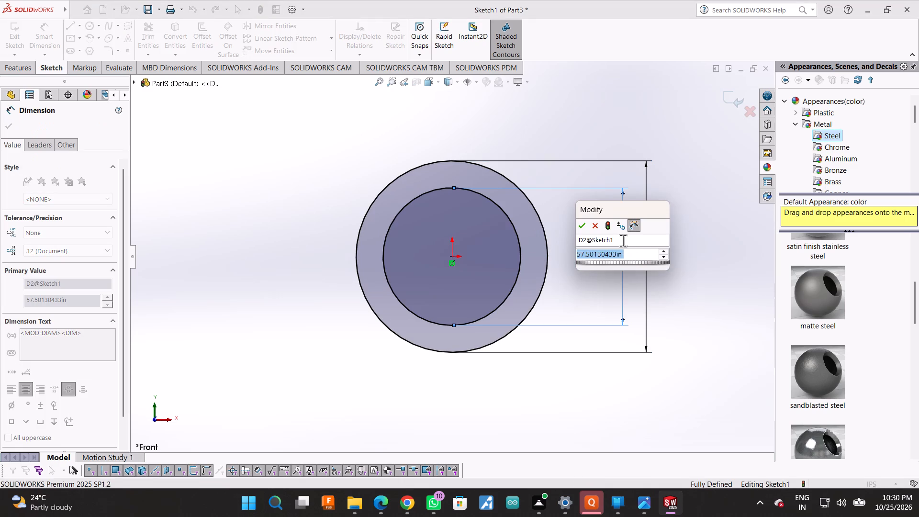
pyautogui.write('50')
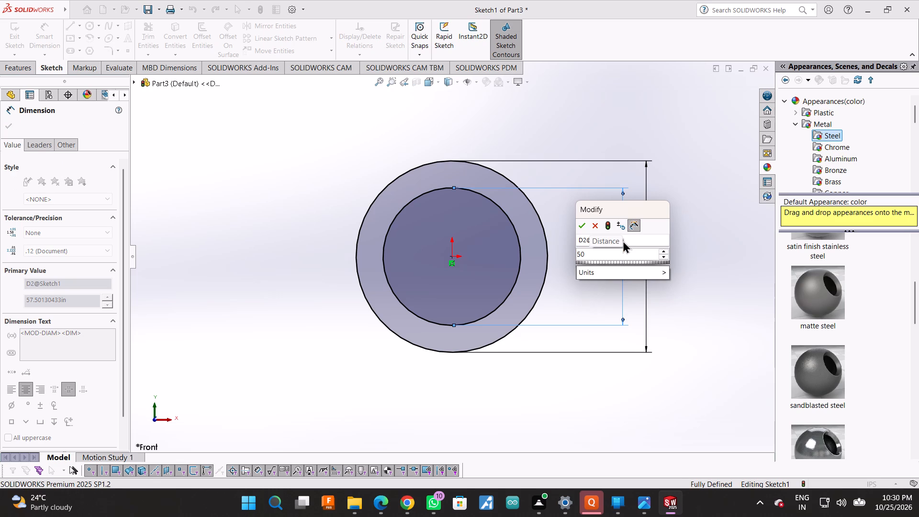
pyautogui.press('Return')
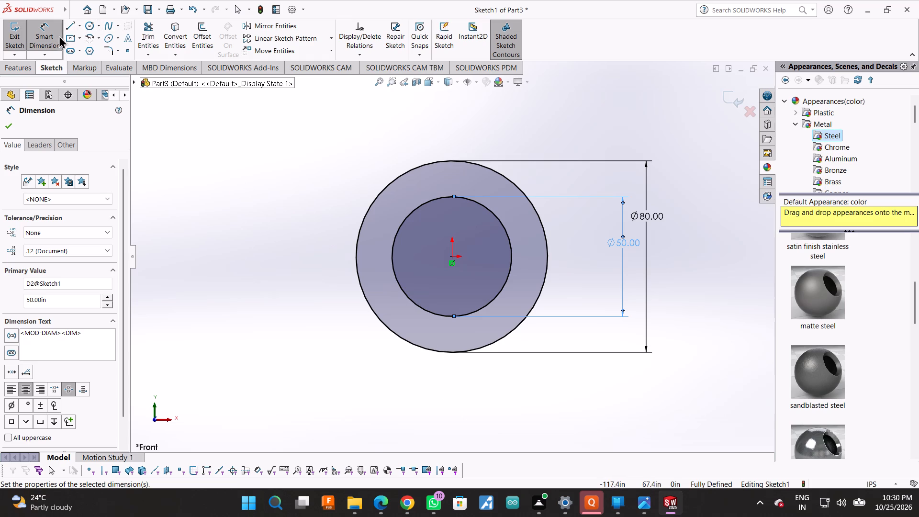
pyautogui.click(6, 124)
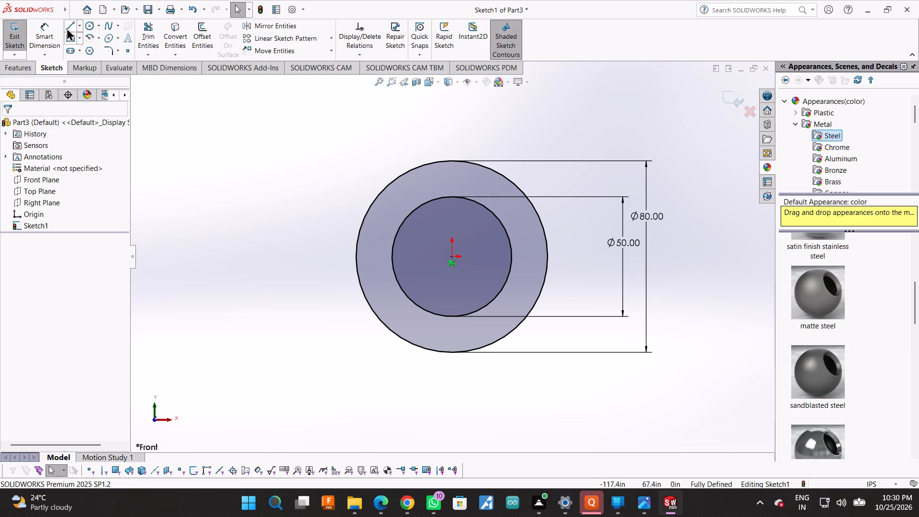
# Draw two horizontal lines, each joining the inner circle to the outer circle, on opposite sides level with the origin.
pyautogui.click(67, 28)
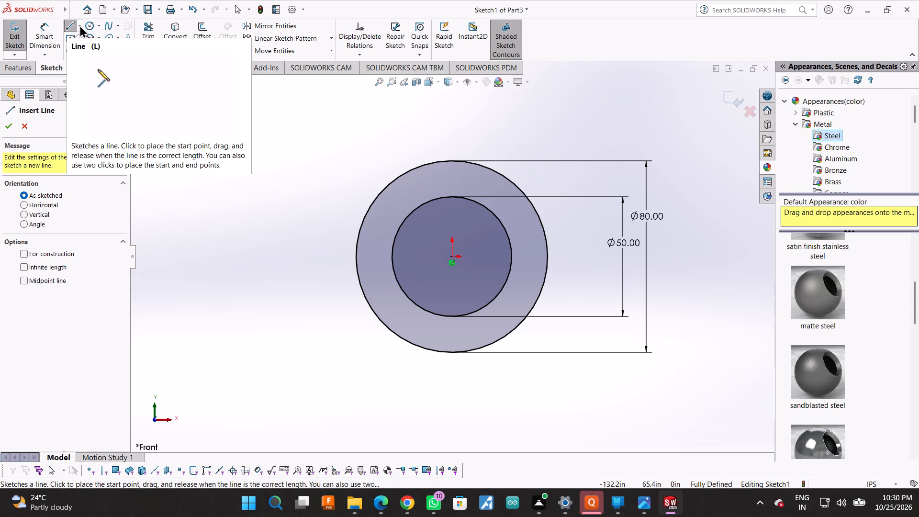
pyautogui.doubleClick(354, 257)
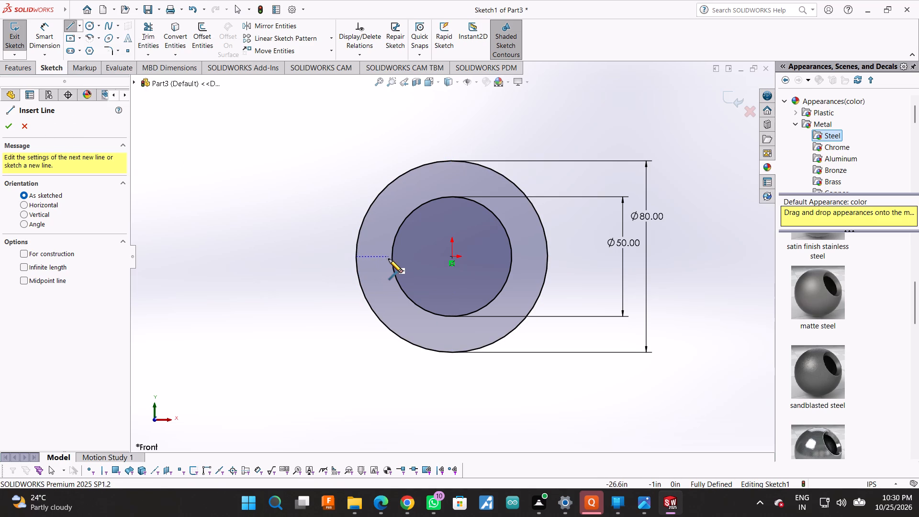
pyautogui.click(390, 259)
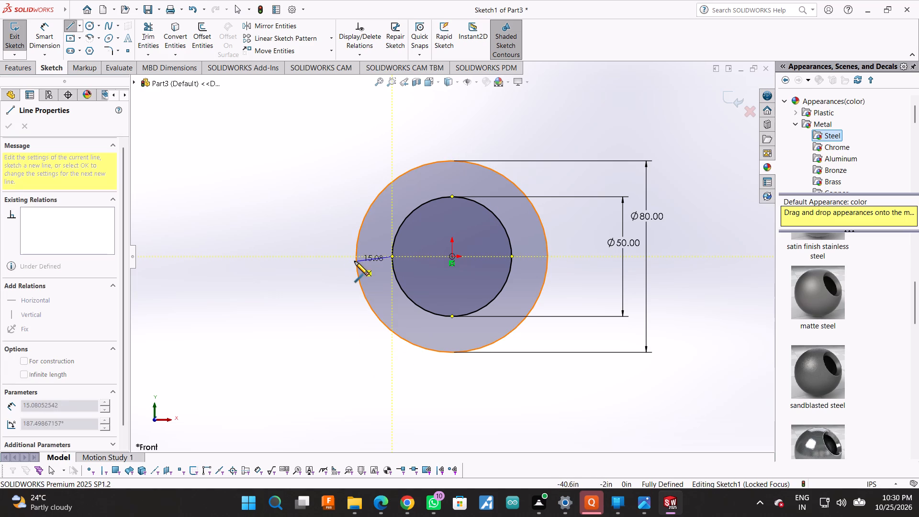
pyautogui.click(355, 259)
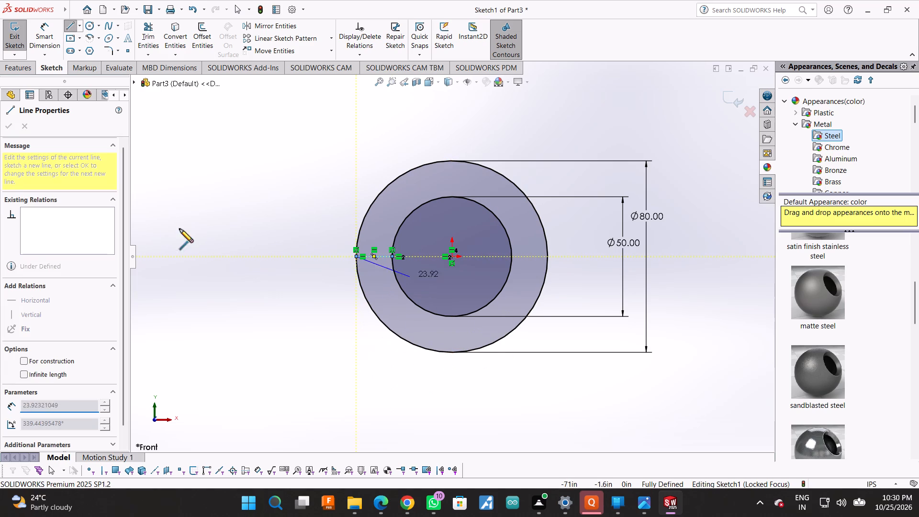
pyautogui.click(69, 22)
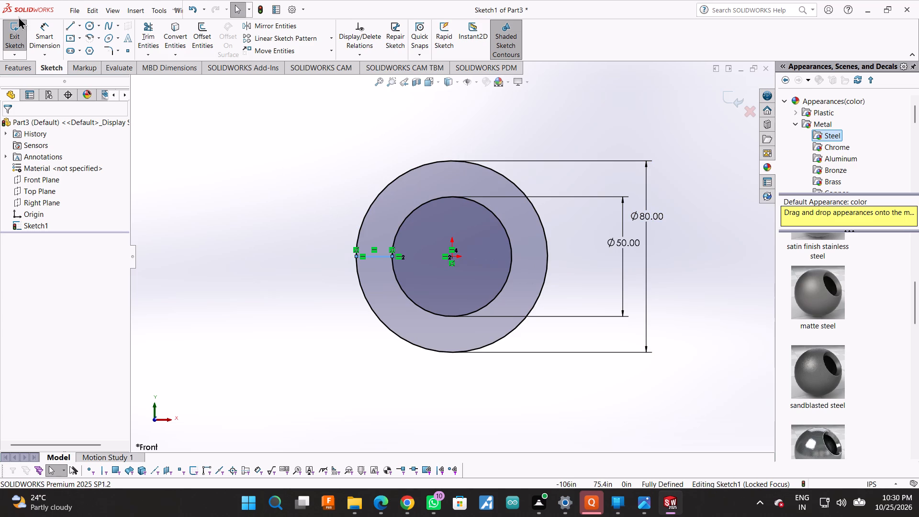
pyautogui.click(70, 25)
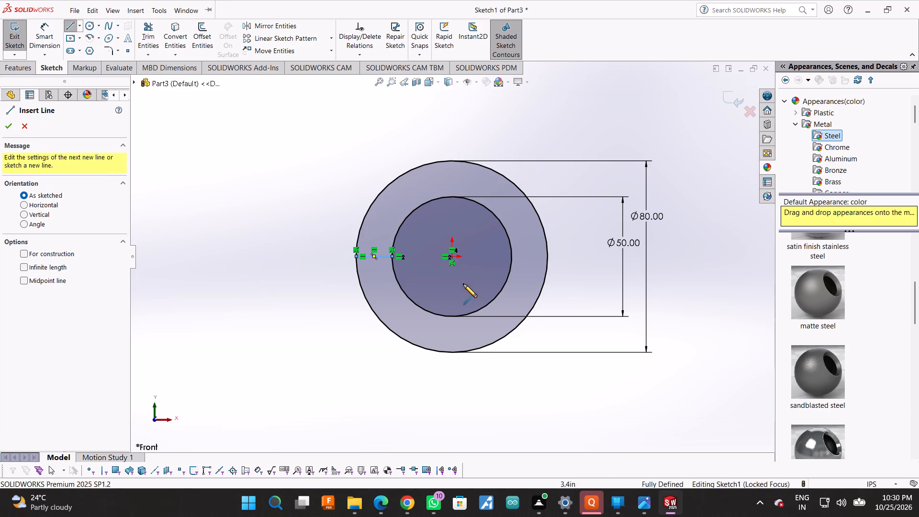
pyautogui.click(511, 256)
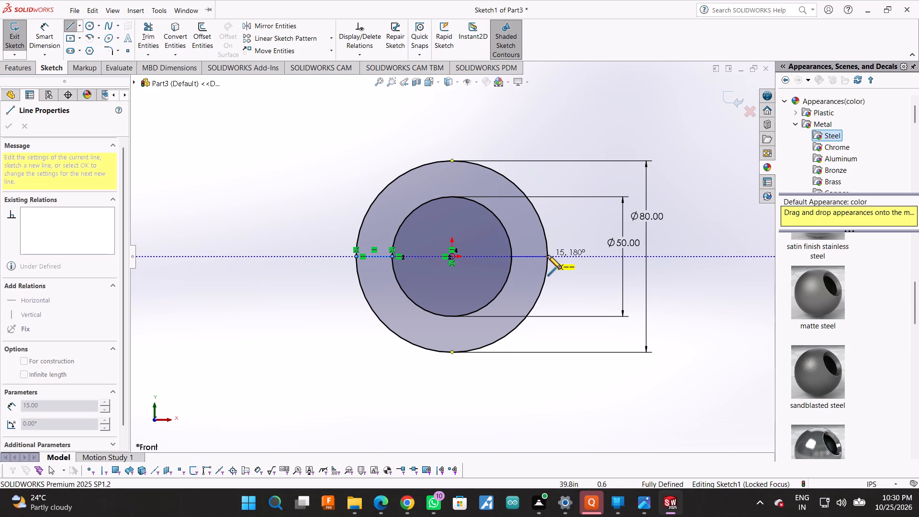
pyautogui.click(548, 256)
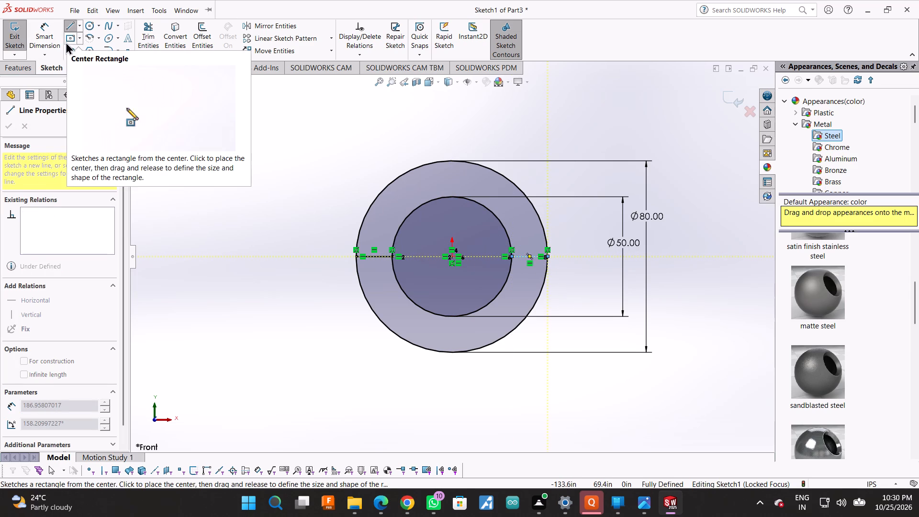
# Trim away the stray diagonal line and the lower halves of both circles, leaving a closed upper half-ring profile.
pyautogui.click(150, 20)
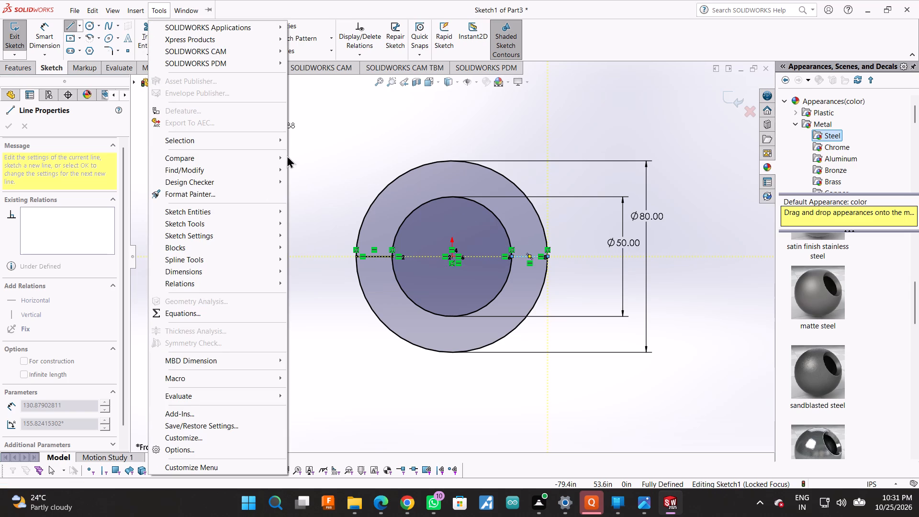
pyautogui.click(447, 128)
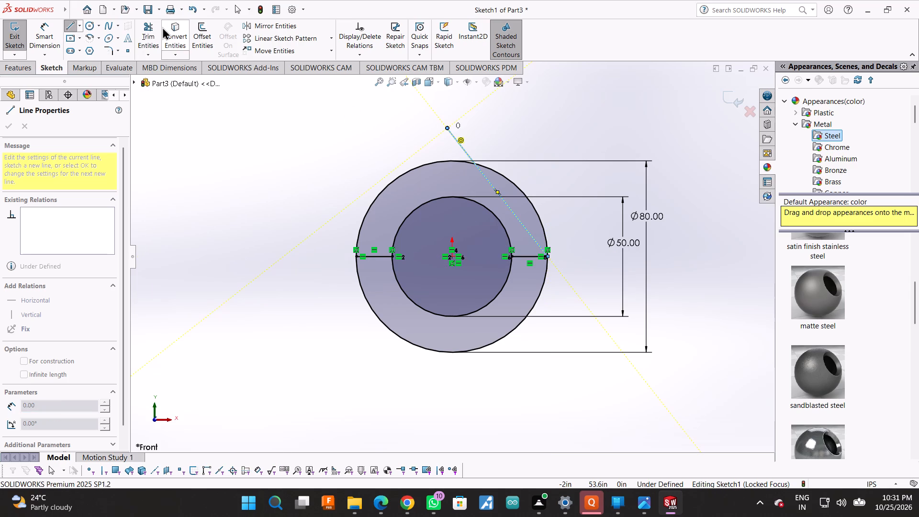
pyautogui.click(154, 23)
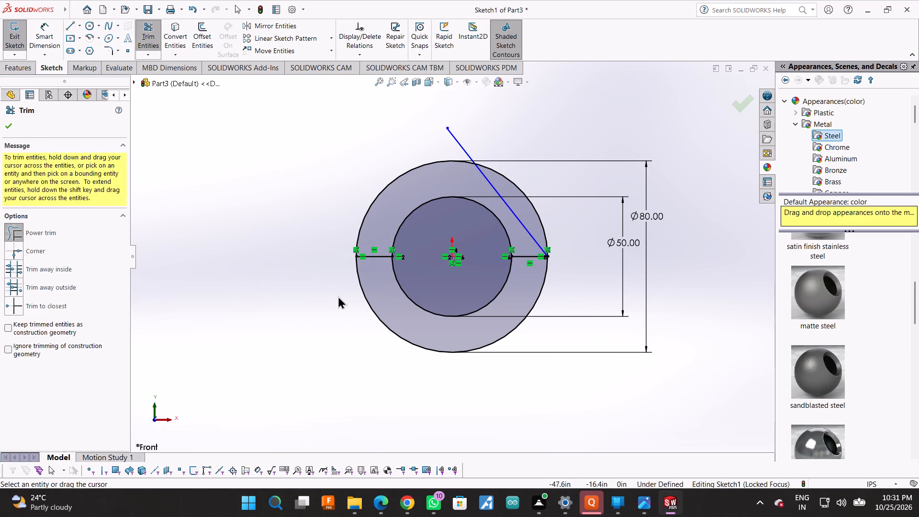
pyautogui.moveTo(436, 125); pyautogui.dragTo(447, 136)
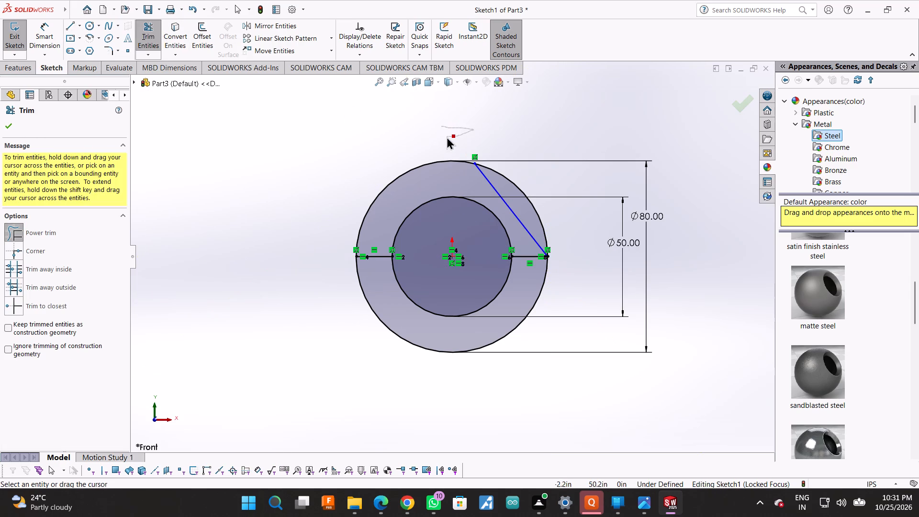
pyautogui.moveTo(447, 136); pyautogui.dragTo(447, 136)
pyautogui.moveTo(493, 176); pyautogui.dragTo(482, 180)
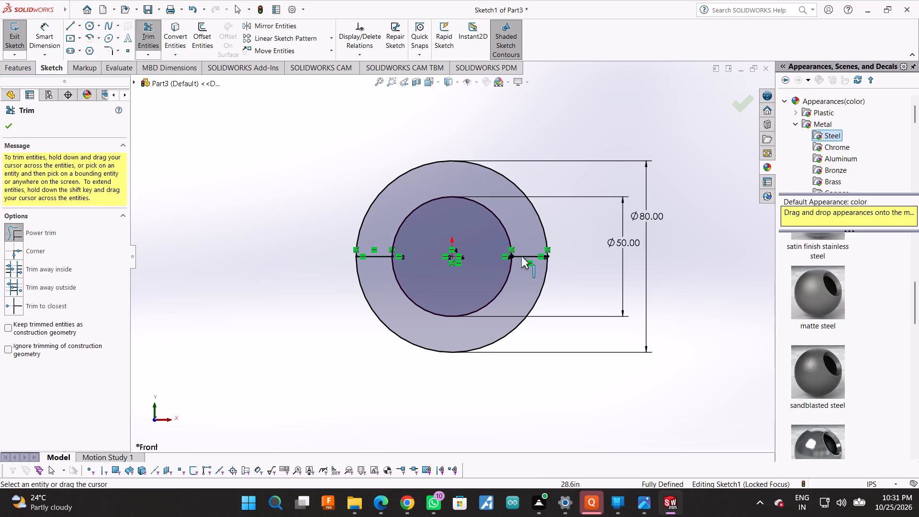
pyautogui.moveTo(552, 284); pyautogui.dragTo(349, 287)
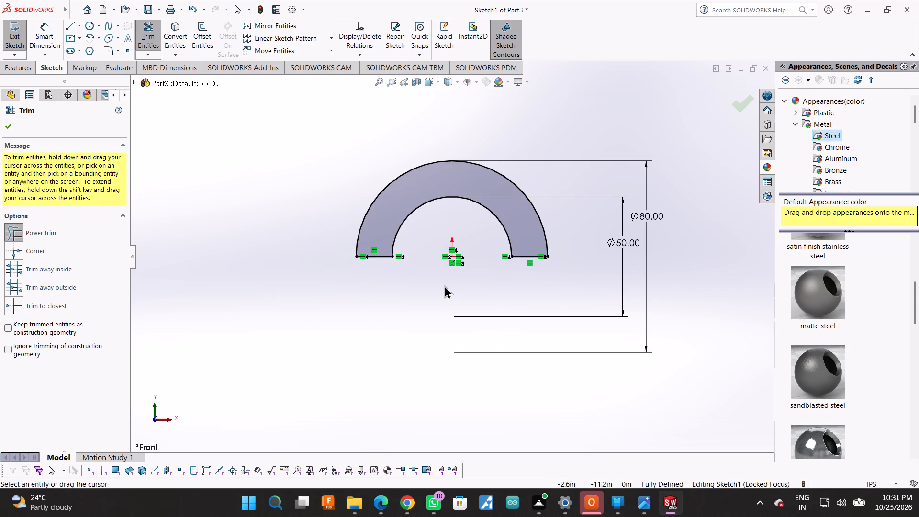
pyautogui.scroll(1, 444, 285)
pyautogui.scroll(-1, 502, 254)
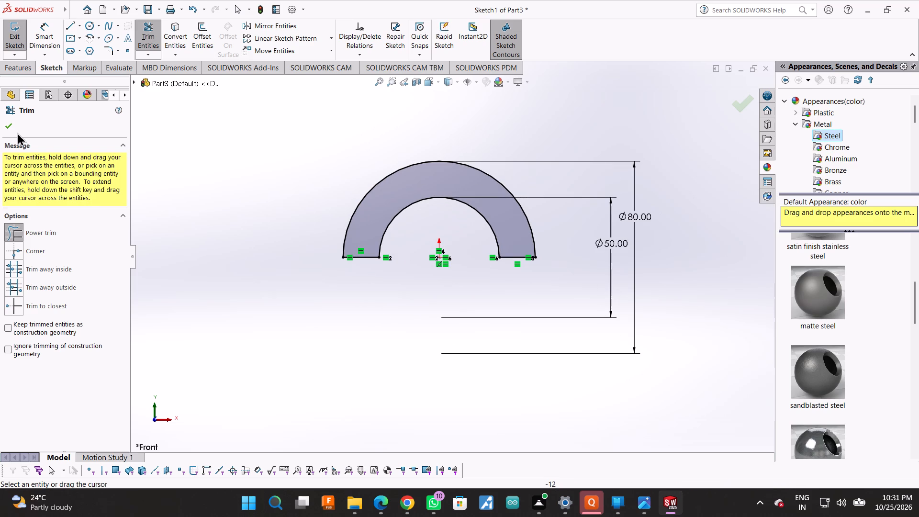
pyautogui.click(7, 129)
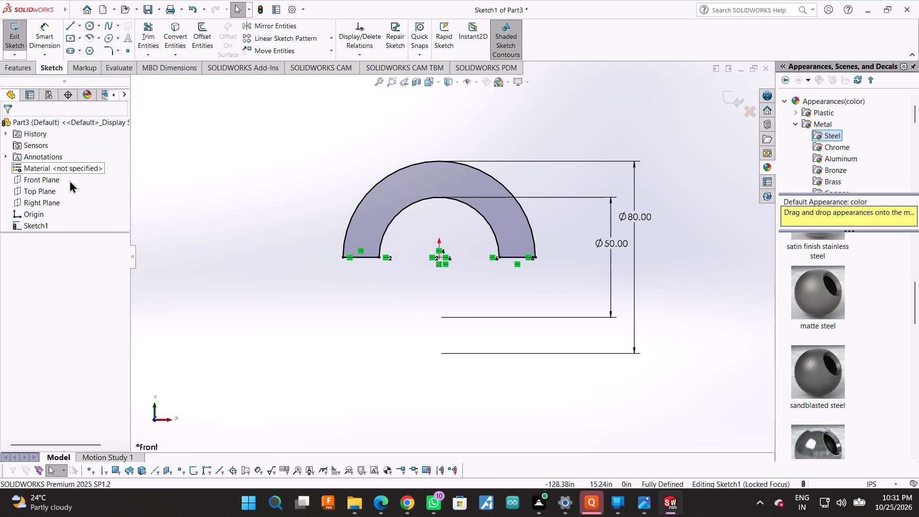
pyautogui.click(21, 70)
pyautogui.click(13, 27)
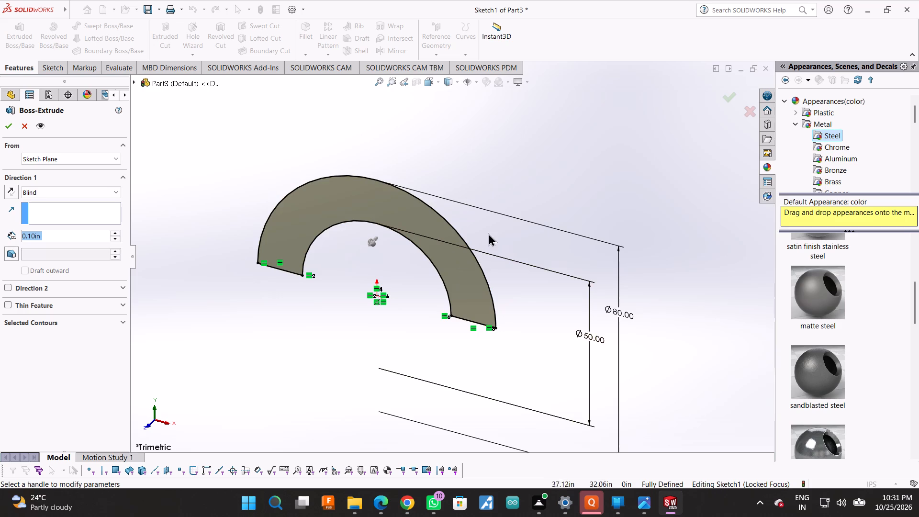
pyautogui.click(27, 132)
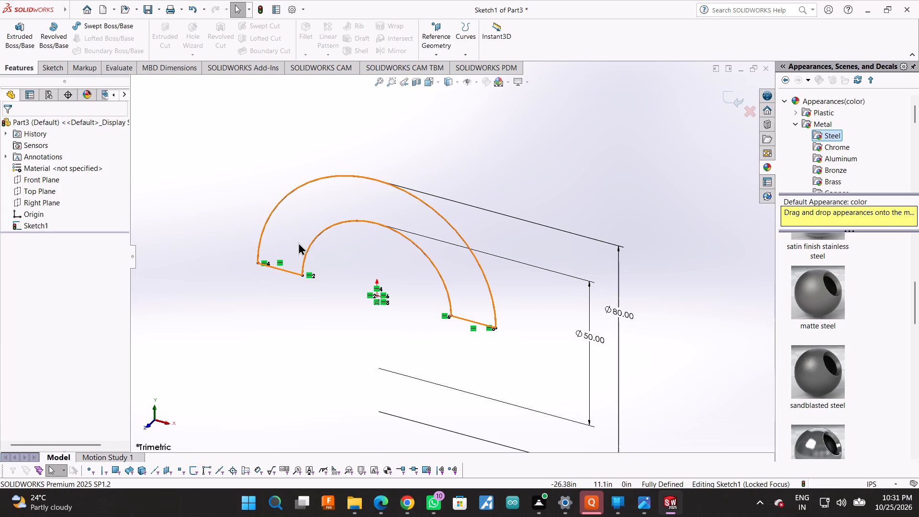
# Undo the trims, lines and dimensions of the half-ring sketch, and delete the two remaining circles to empty the sketch.
pyautogui.hotkey('ctrl', 'z')
pyautogui.hotkey('ctrl', 'z')
pyautogui.hotkey('ctrl', 'z')
pyautogui.hotkey('ctrl', 'z')
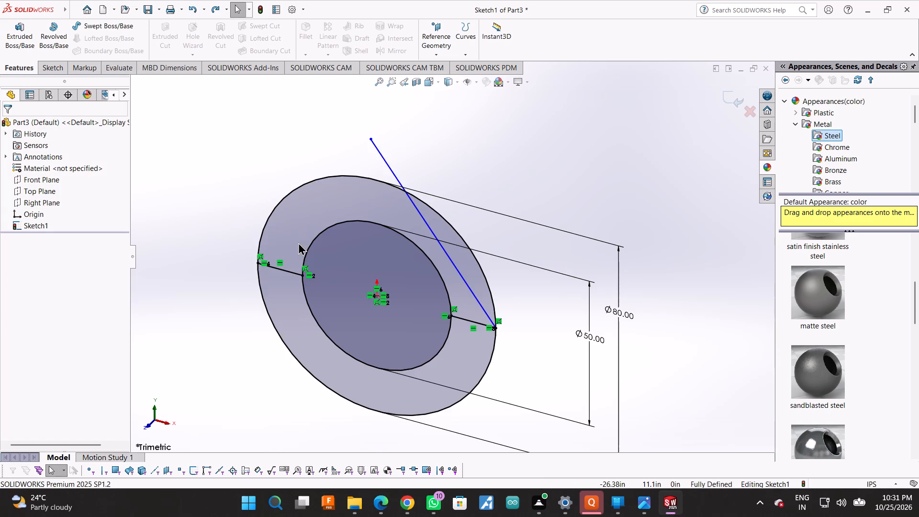
pyautogui.hotkey('ctrl', 'z')
pyautogui.hotkey('ctrl', 'z')
pyautogui.hotkey('ctrl', 'z')
pyautogui.hotkey('ctrl', 'z')
pyautogui.hotkey('ctrl', 'z')
pyautogui.hotkey('ctrl', 'z')
pyautogui.hotkey('ctrl', 'z')
pyautogui.hotkey('ctrl', 'z')
pyautogui.hotkey('ctrl', 'z')
pyautogui.hotkey('ctrl', 'z')
pyautogui.hotkey('ctrl', 'z')
pyautogui.hotkey('ctrl', 'z')
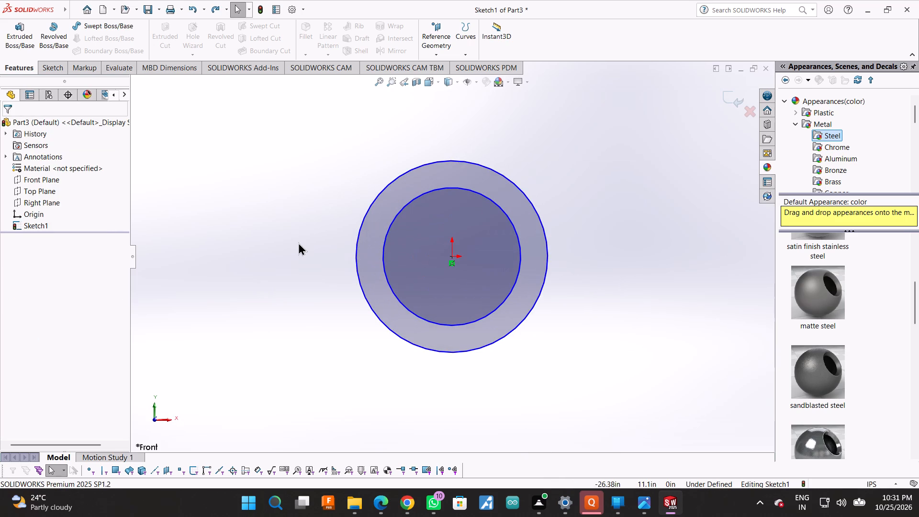
pyautogui.moveTo(342, 124); pyautogui.dragTo(651, 497)
pyautogui.press('Delete')
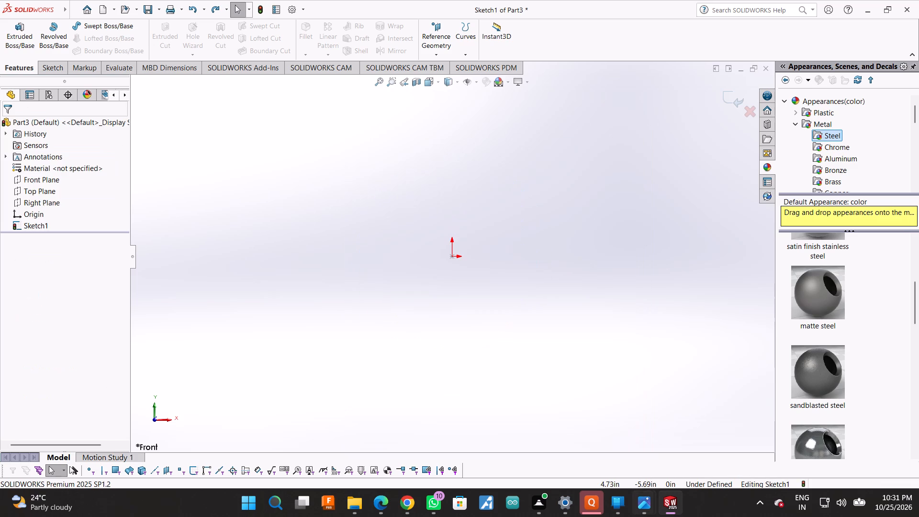
# Switch the document's unit system to MMGS (millimeter, gram, second).
pyautogui.click(862, 483)
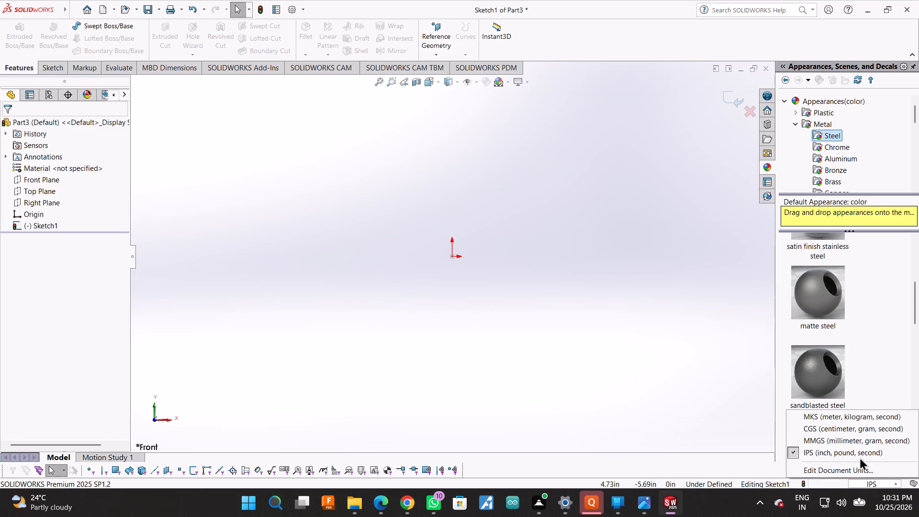
pyautogui.click(852, 438)
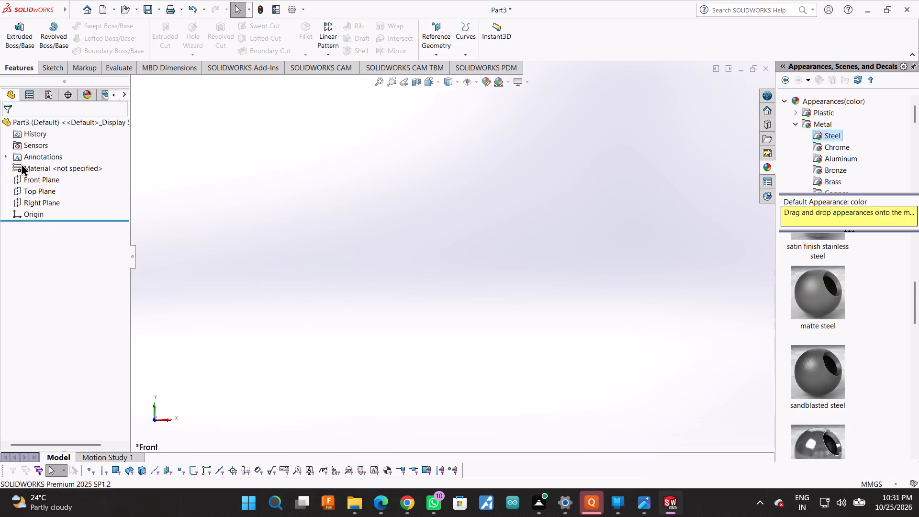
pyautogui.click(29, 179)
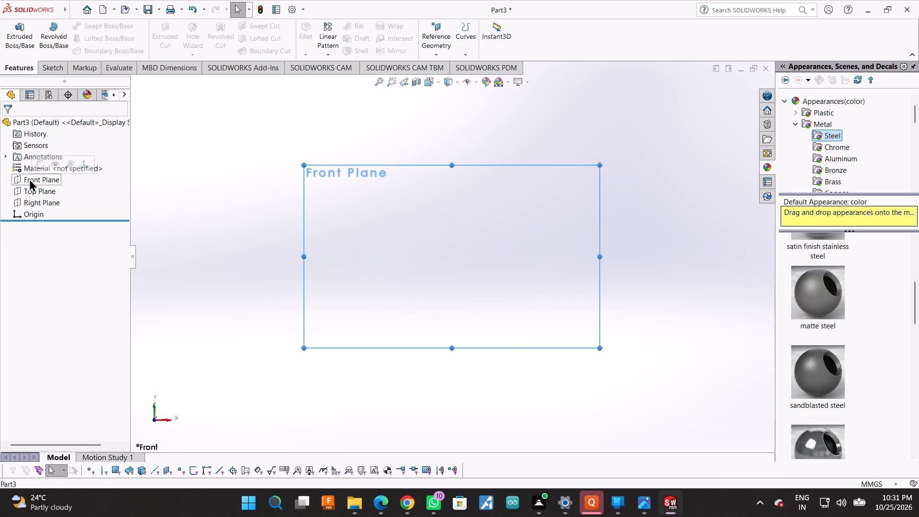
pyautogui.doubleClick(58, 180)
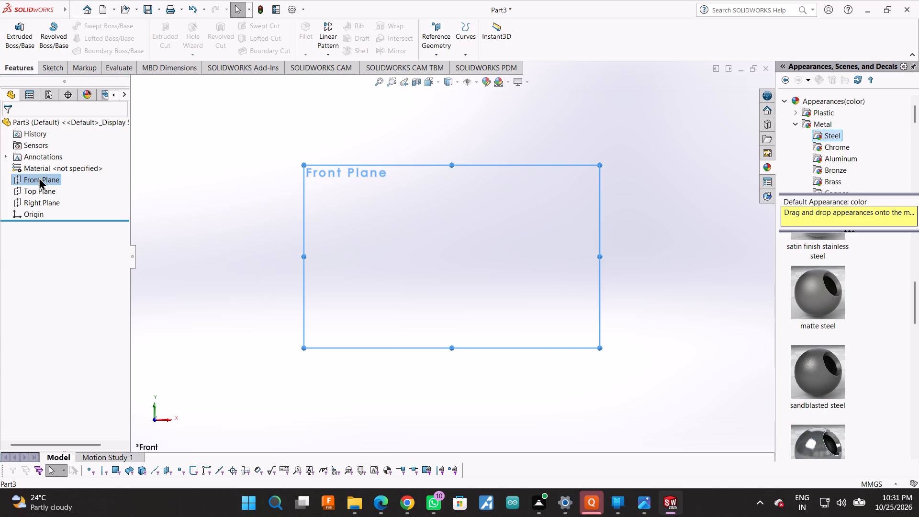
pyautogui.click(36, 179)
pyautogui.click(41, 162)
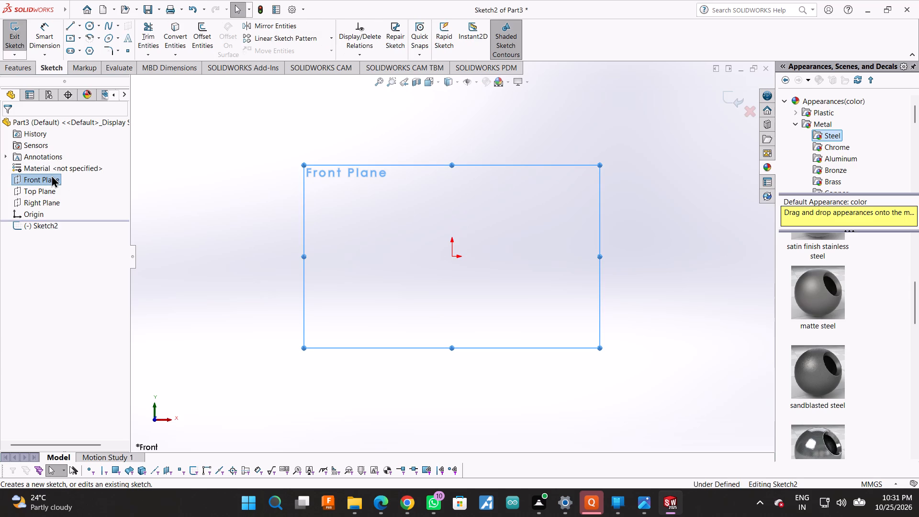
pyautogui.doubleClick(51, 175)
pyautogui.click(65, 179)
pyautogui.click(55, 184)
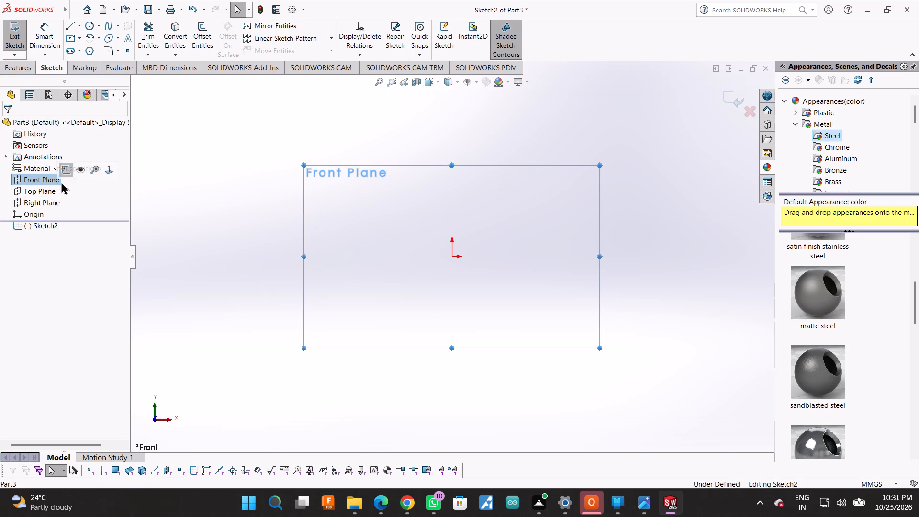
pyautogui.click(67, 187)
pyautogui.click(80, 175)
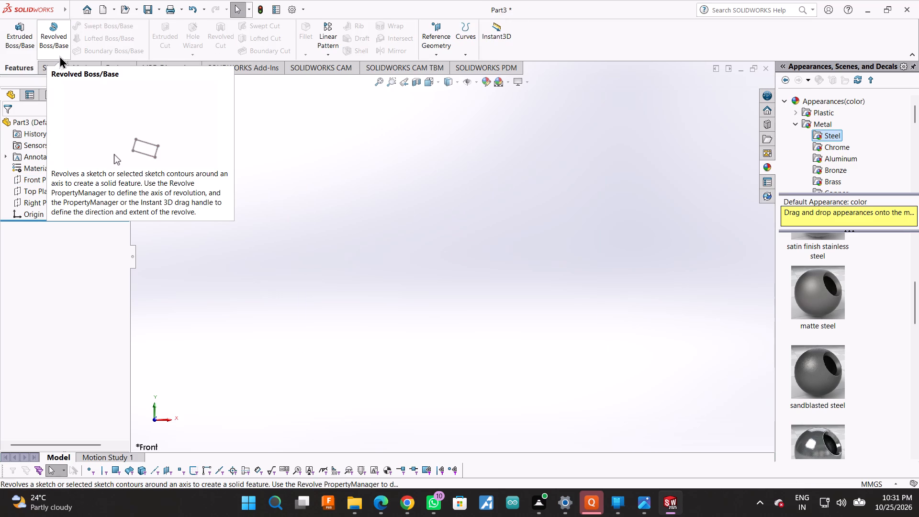
# On the Front Plane, sketch two concentric circles centred on the origin, with radii of about 60 mm and 34 mm.
pyautogui.click(46, 67)
pyautogui.click(87, 29)
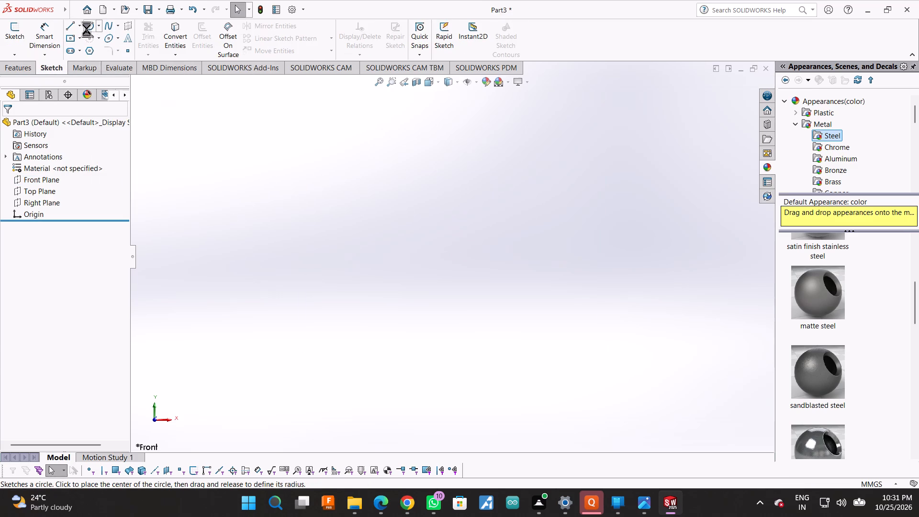
pyautogui.click(442, 213)
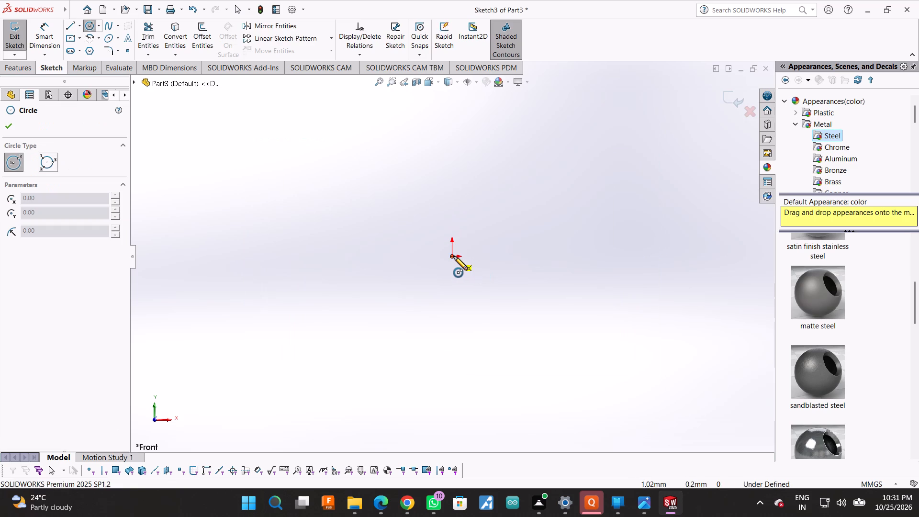
pyautogui.click(451, 257)
pyautogui.click(455, 259)
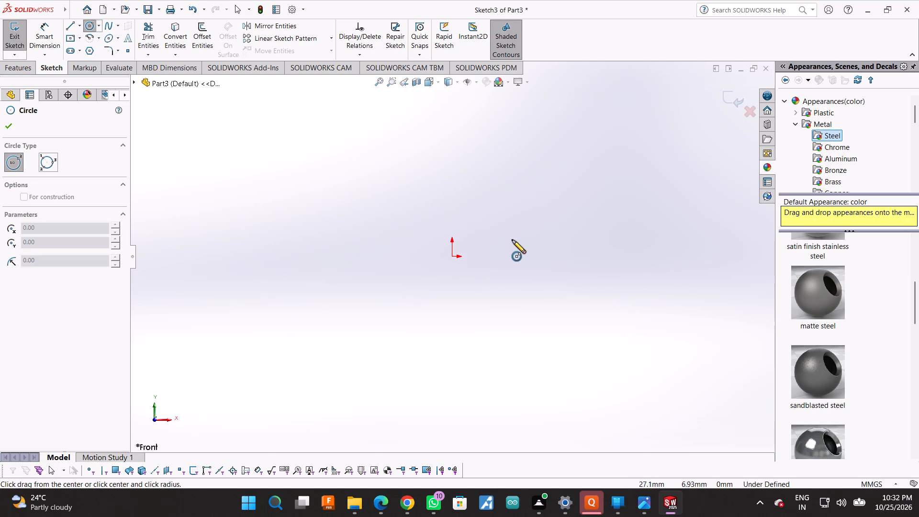
pyautogui.click(86, 24)
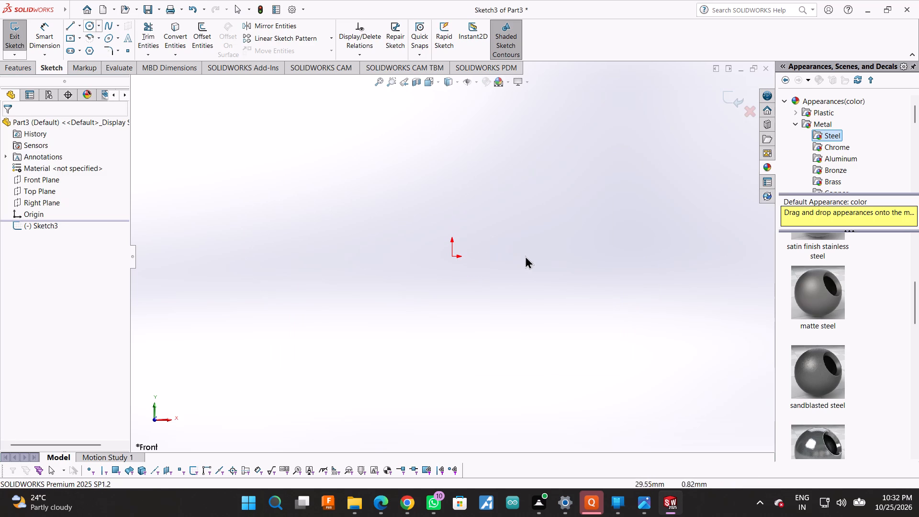
pyautogui.doubleClick(451, 254)
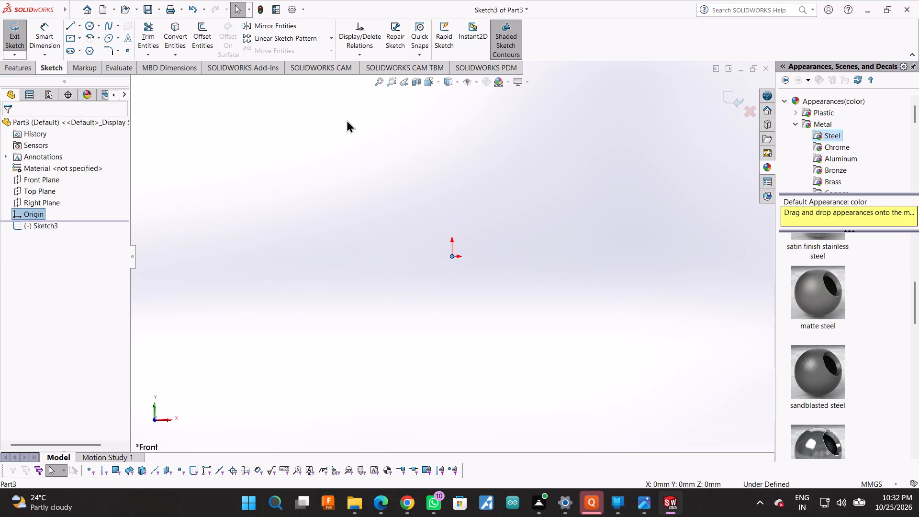
pyautogui.click(92, 27)
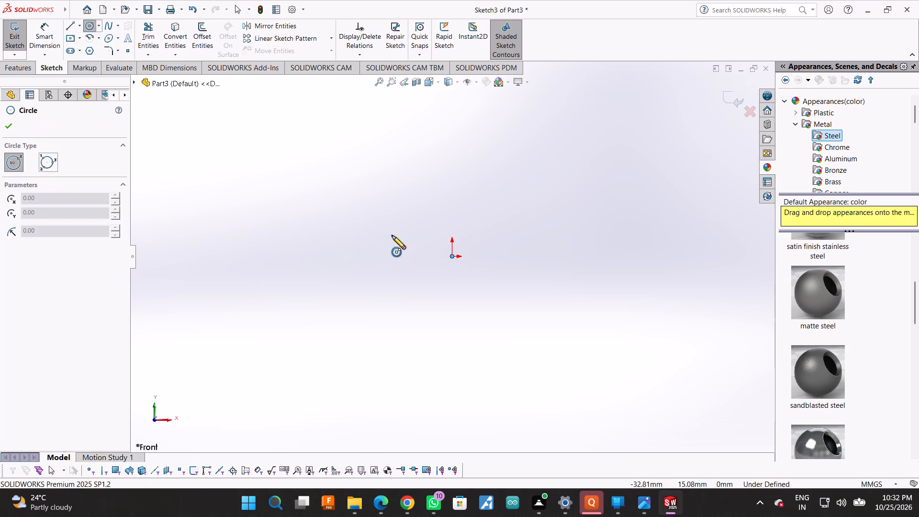
pyautogui.click(451, 258)
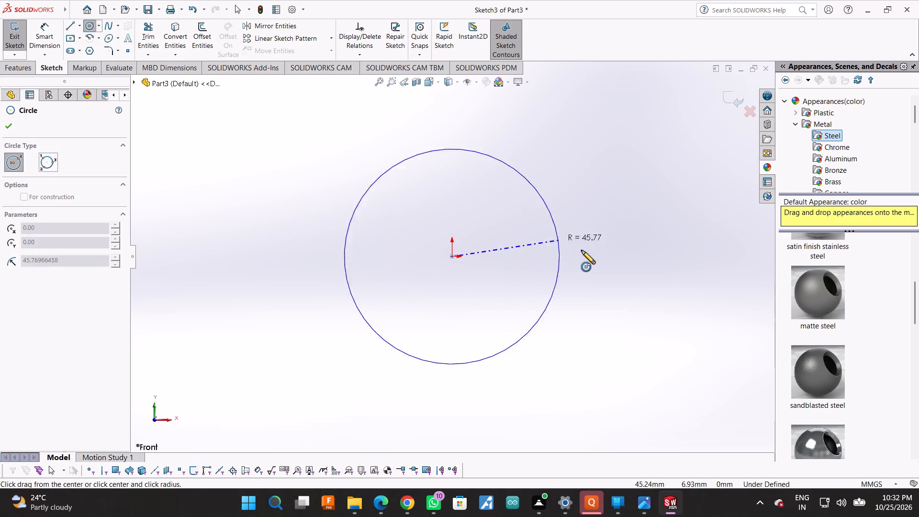
pyautogui.click(593, 262)
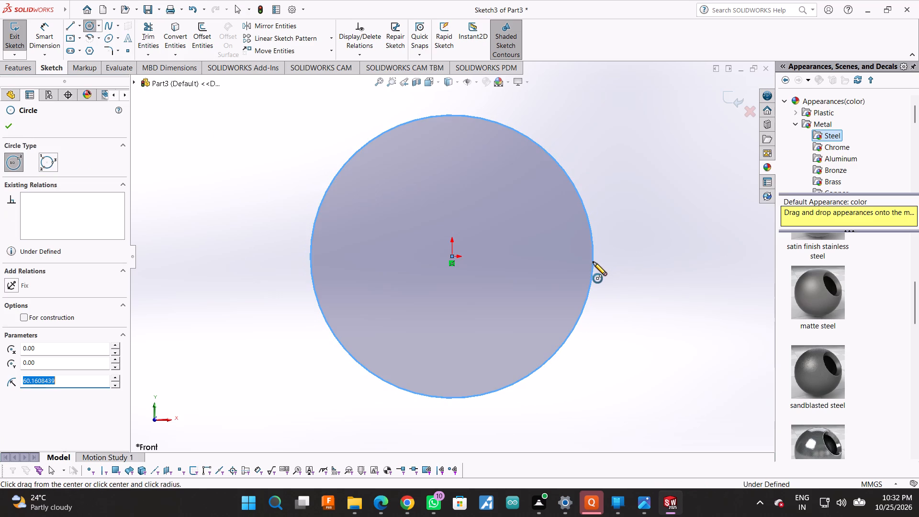
pyautogui.click(453, 257)
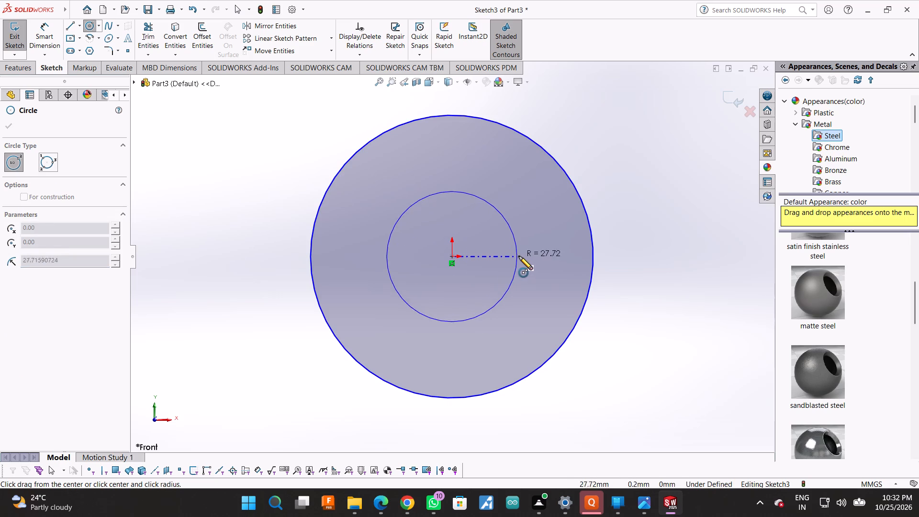
pyautogui.click(533, 258)
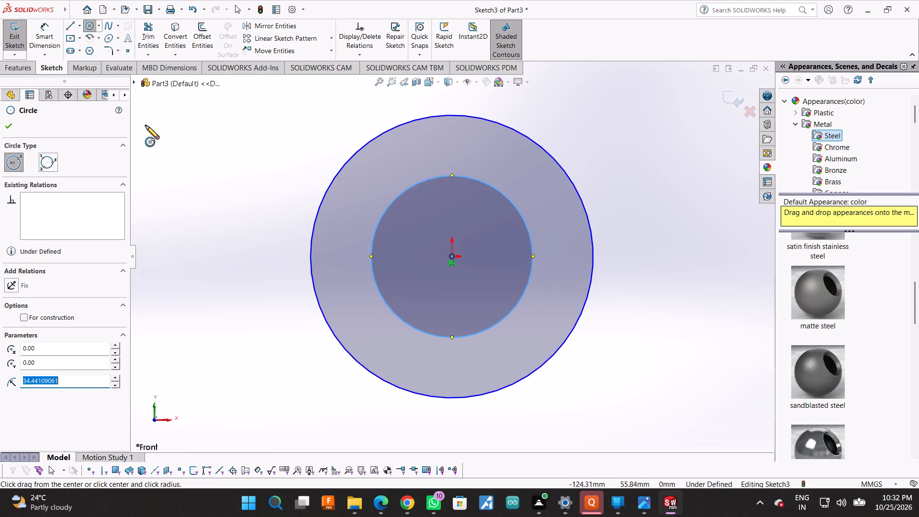
pyautogui.click(12, 129)
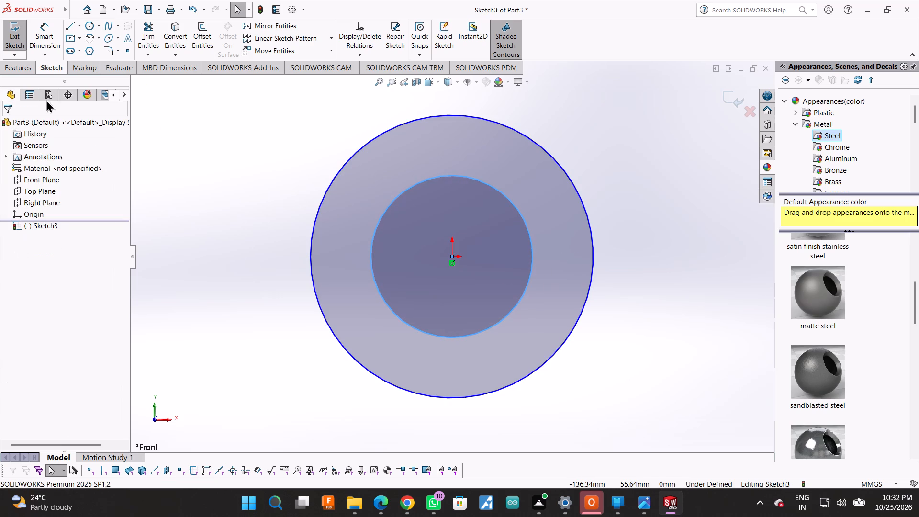
# Dimension the outer circle's diameter and set it to 80 mm.
pyautogui.click(54, 35)
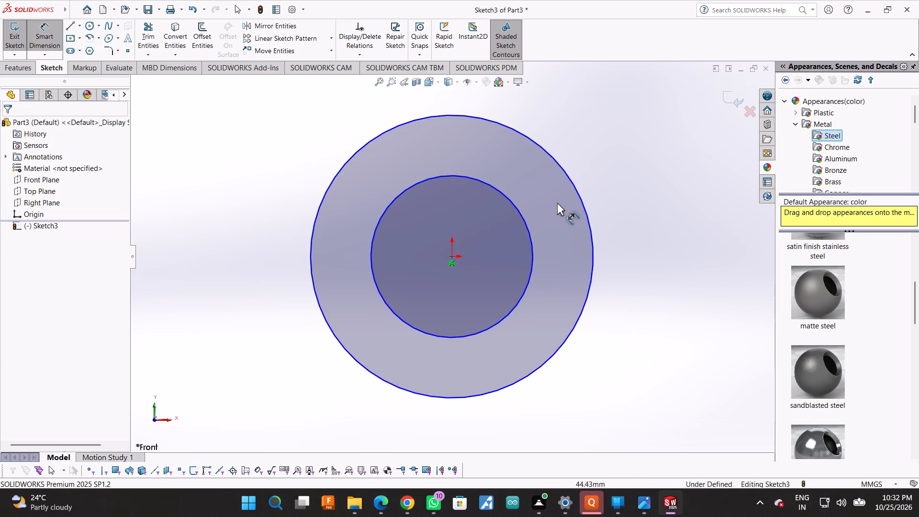
pyautogui.click(585, 214)
pyautogui.click(684, 214)
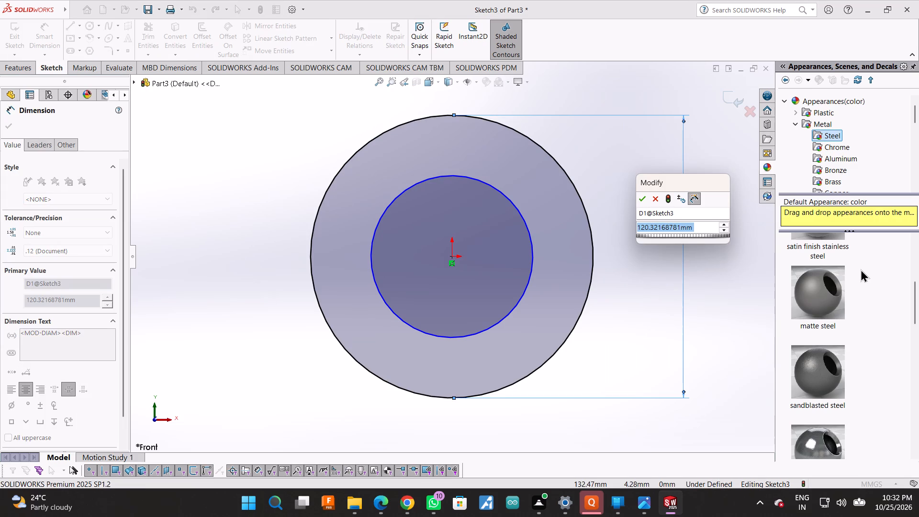
pyautogui.write('80')
pyautogui.press('Return')
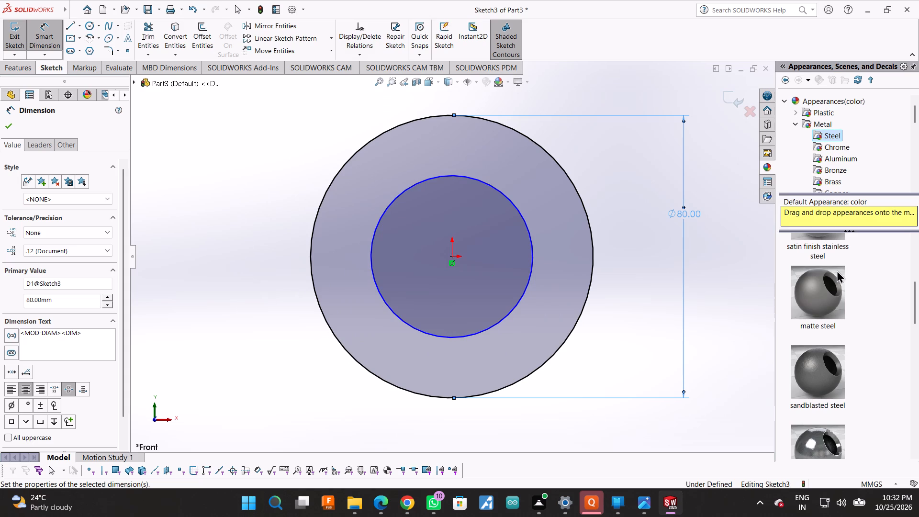
# Dimension the inner circle's diameter and set it to 50 mm.
pyautogui.click(530, 241)
pyautogui.click(655, 254)
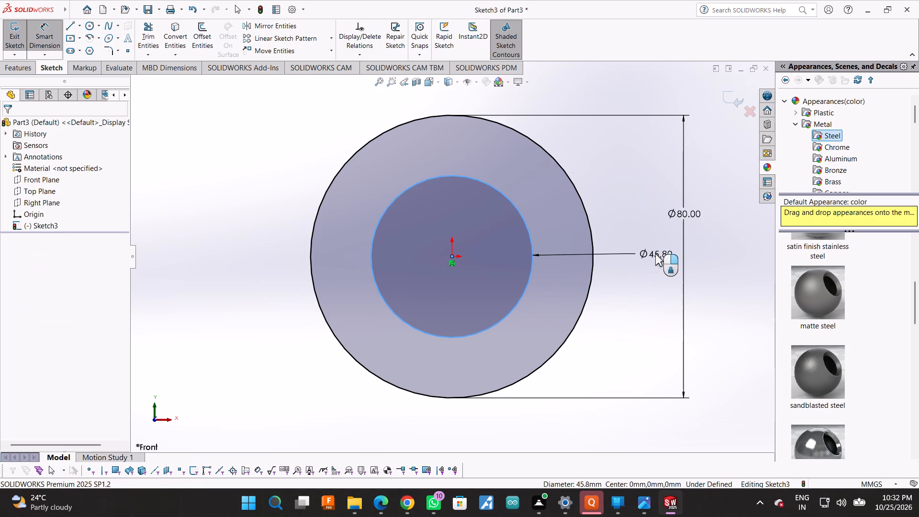
pyautogui.press('5')
pyautogui.press('0')
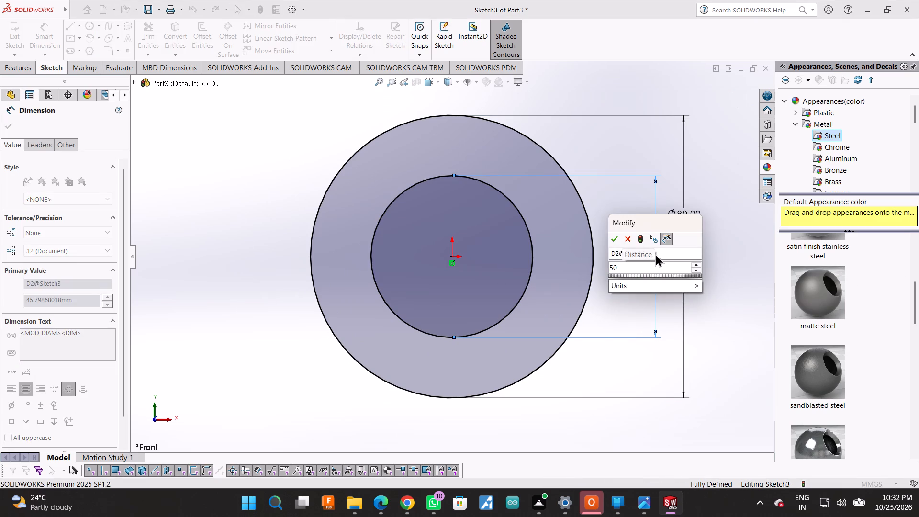
pyautogui.press('Return')
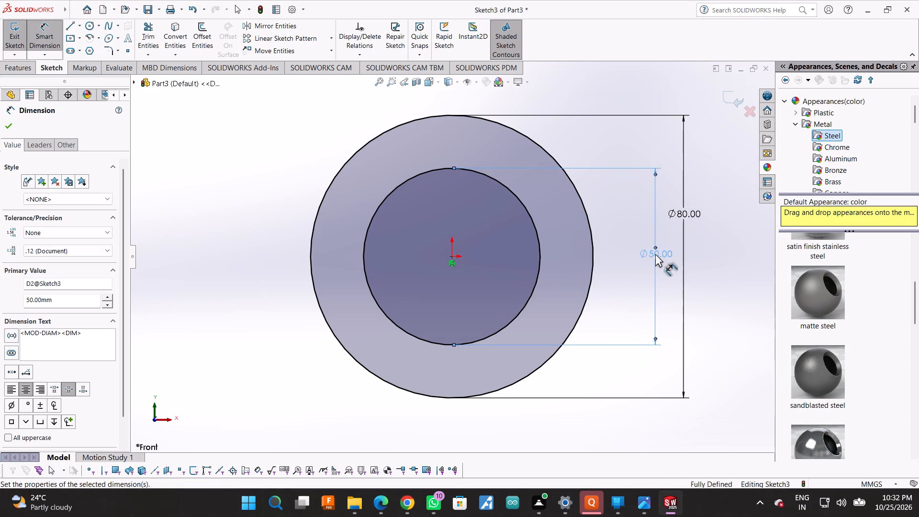
pyautogui.click(9, 125)
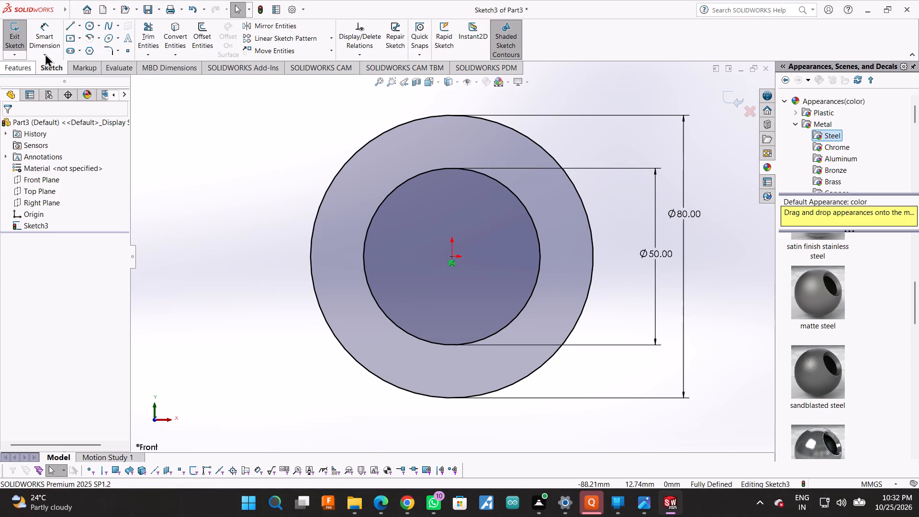
# Draw a 15 mm horizontal line level with the origin, joining the outer circle to the inner circle on the negative X side.
pyautogui.click(67, 24)
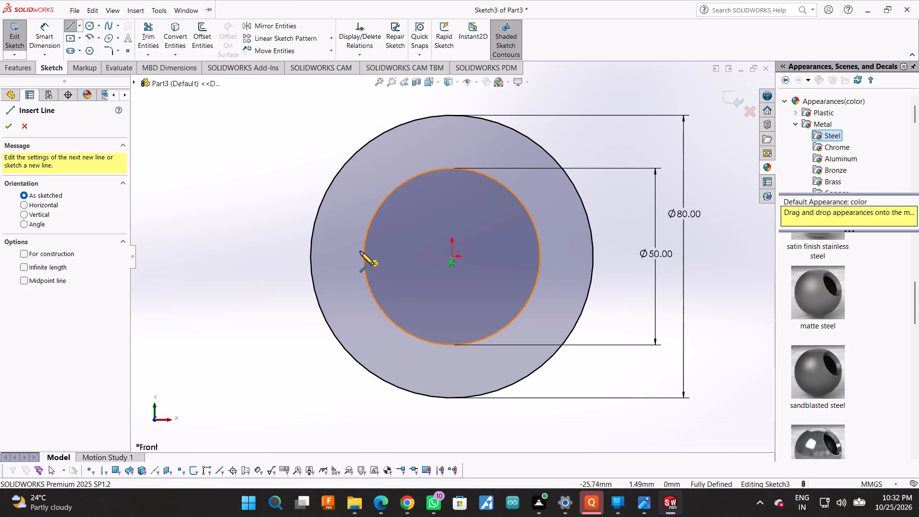
pyautogui.click(310, 258)
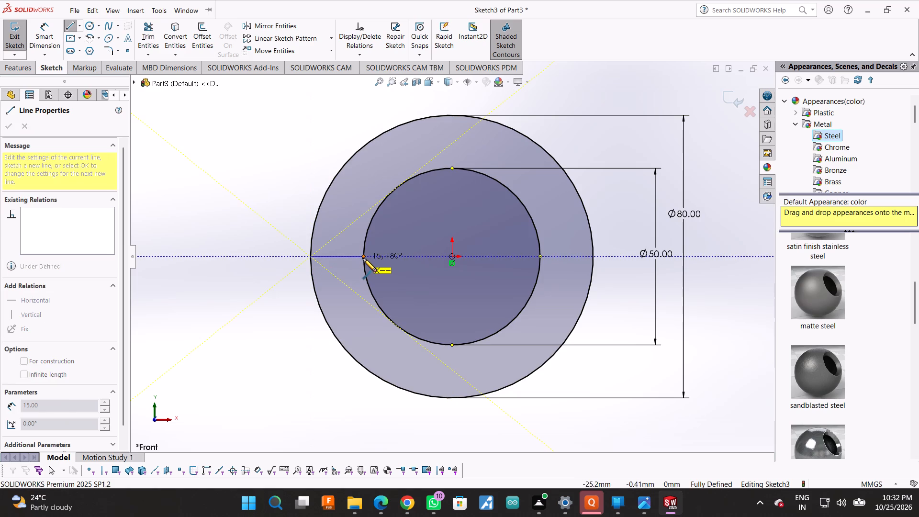
pyautogui.click(363, 258)
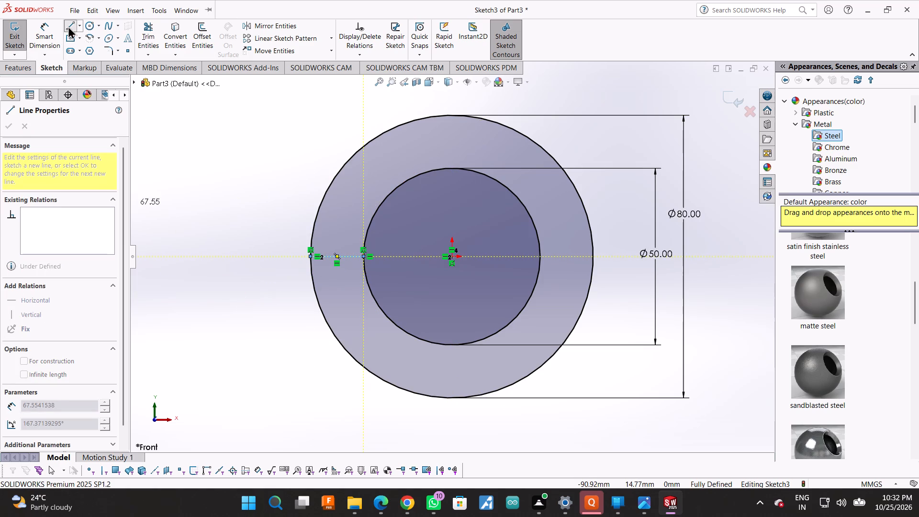
pyautogui.click(68, 26)
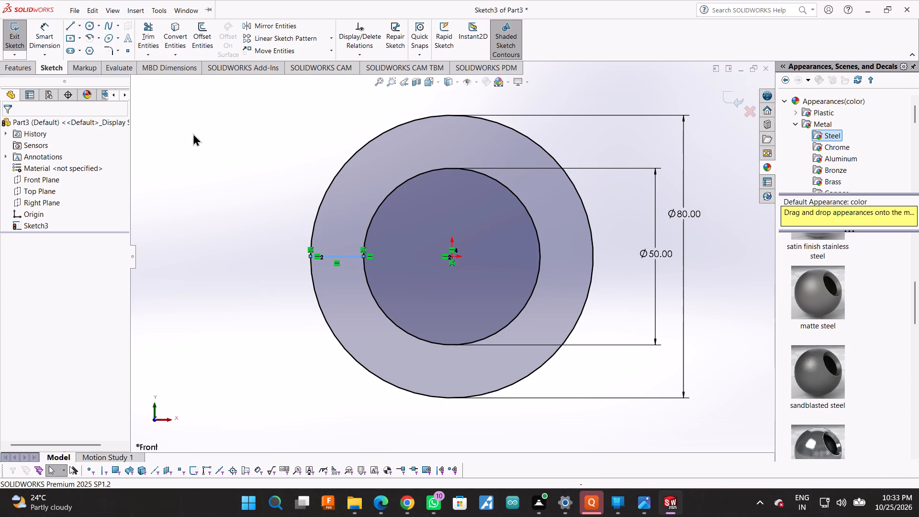
# Draw a 15 mm horizontal line level with the origin, joining the inner circle to the outer circle on the positive X side.
pyautogui.click(72, 27)
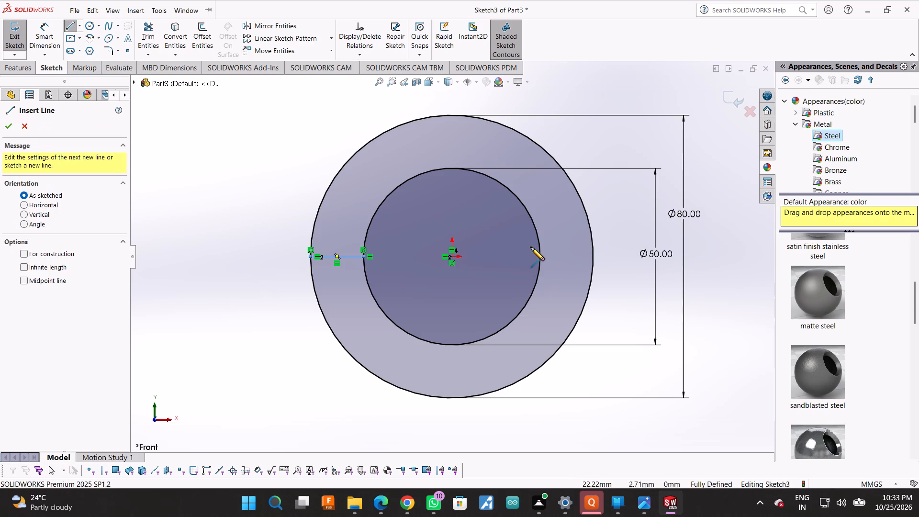
pyautogui.click(540, 256)
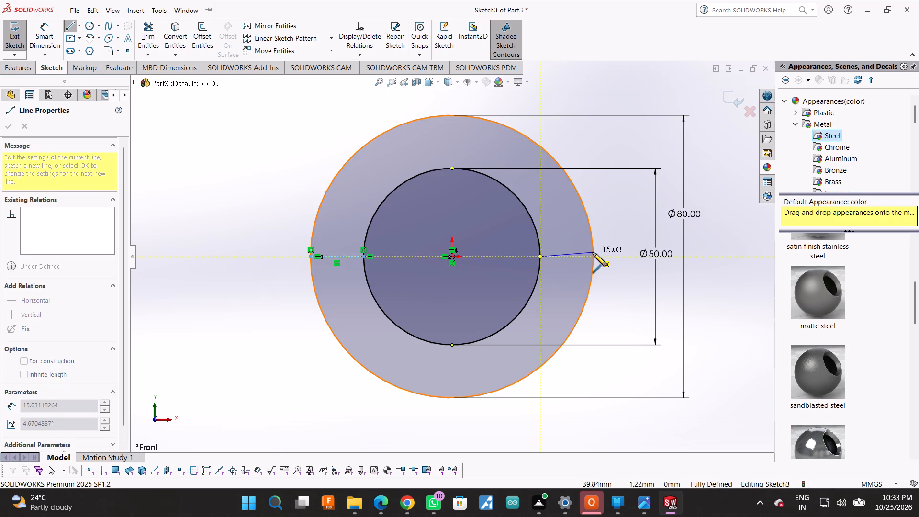
pyautogui.click(593, 256)
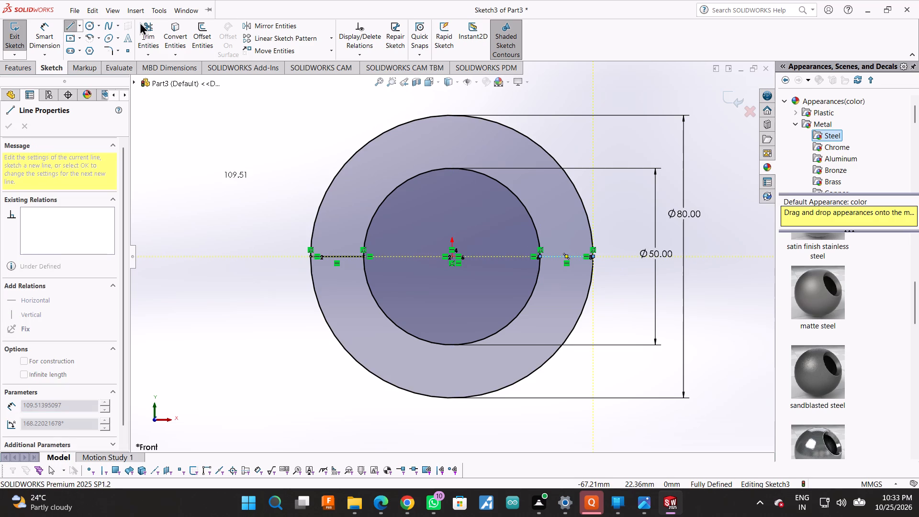
# Trim away the lower halves of both circles below the two horizontal lines, leaving a closed half-ring.
pyautogui.click(140, 22)
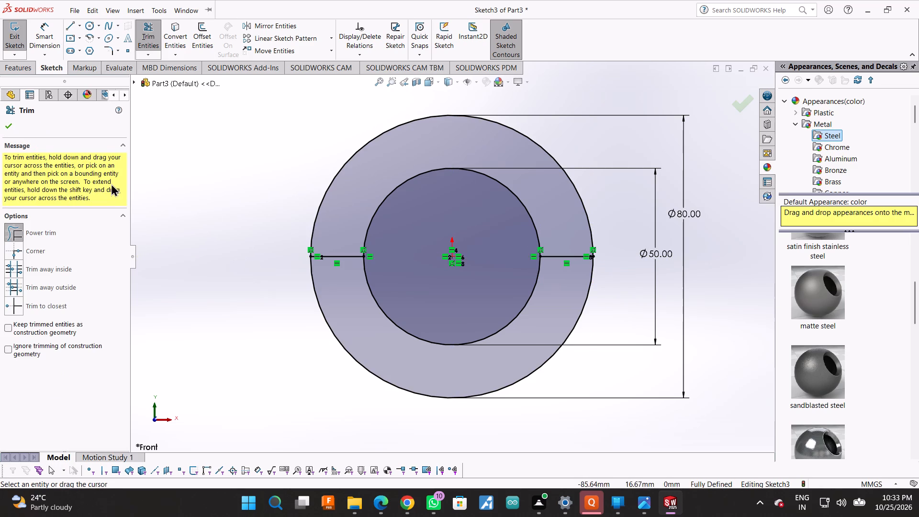
pyautogui.moveTo(204, 267); pyautogui.dragTo(633, 345)
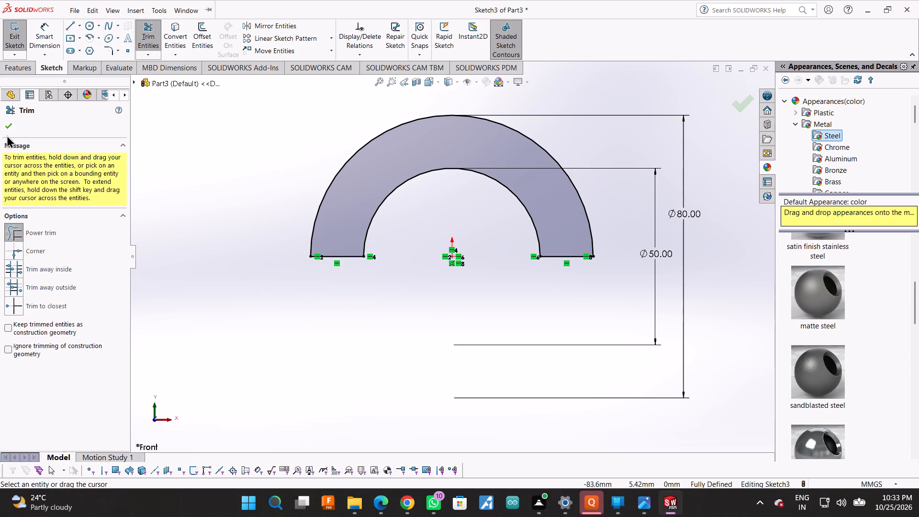
pyautogui.click(6, 130)
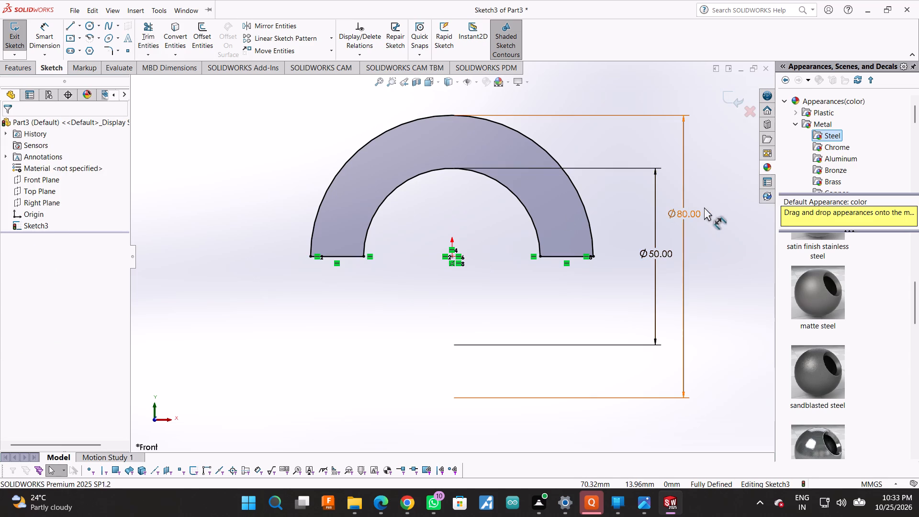
# Extrude the half-ring profile as a boss to a depth of 80 mm with the Mid Plane end condition.
pyautogui.click(17, 64)
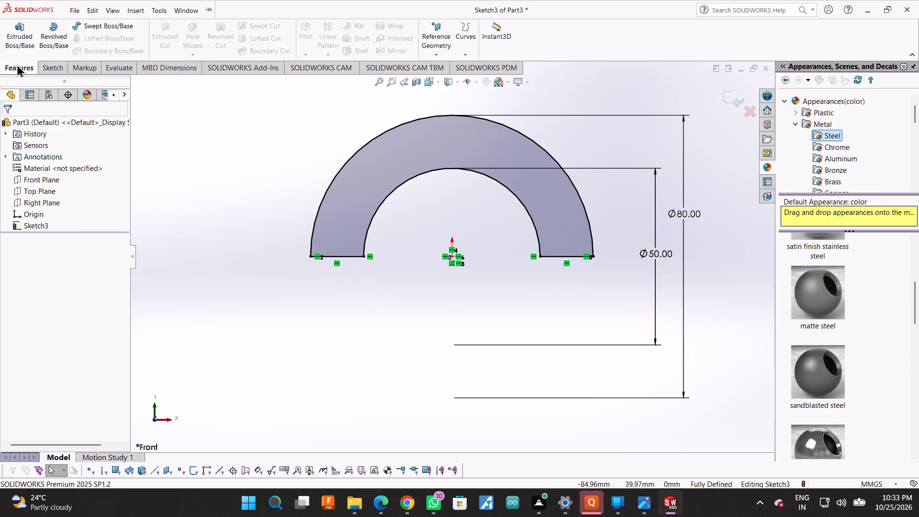
pyautogui.click(24, 29)
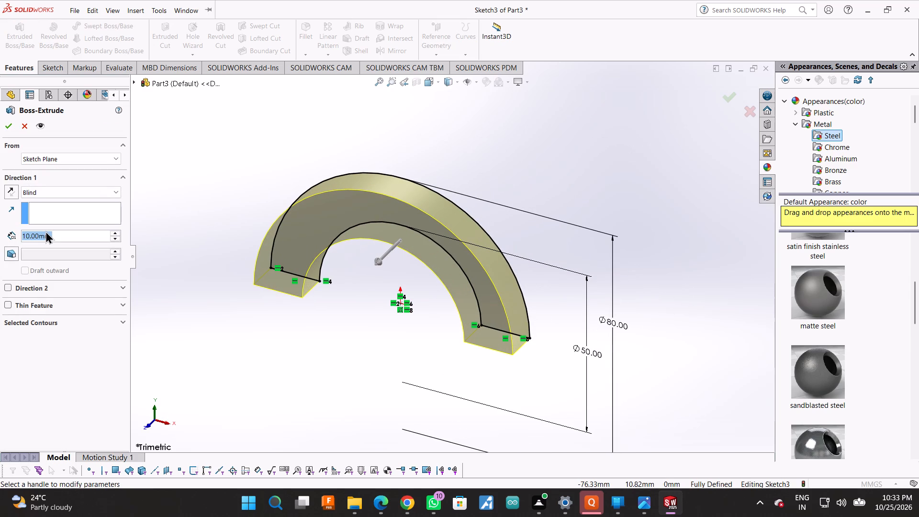
pyautogui.write('80')
pyautogui.press('Return')
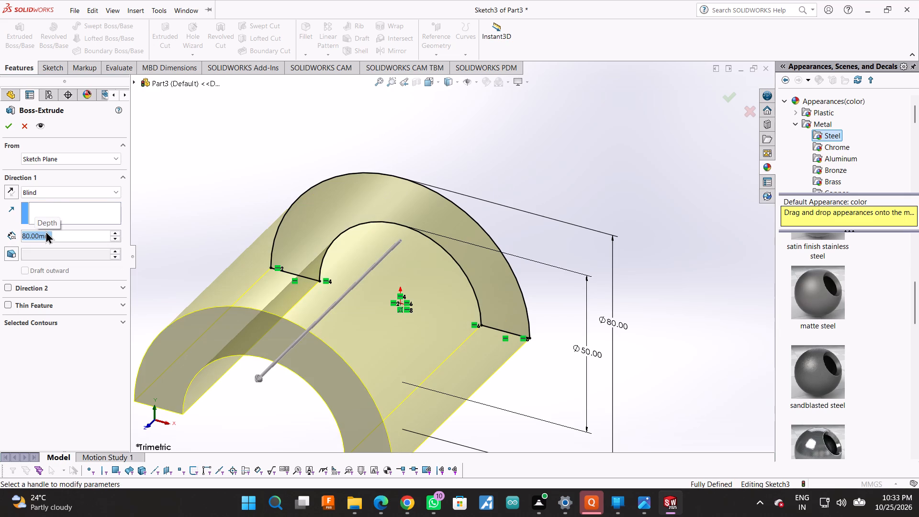
pyautogui.click(11, 190)
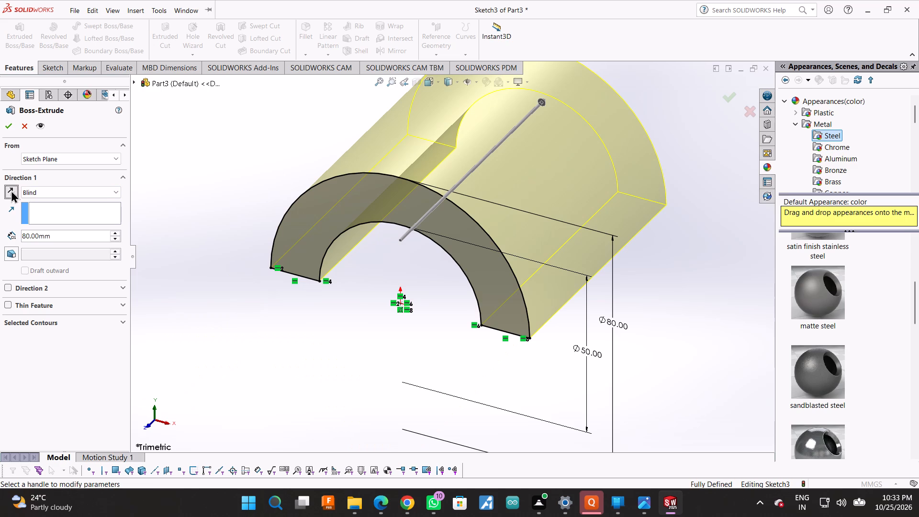
pyautogui.click(80, 154)
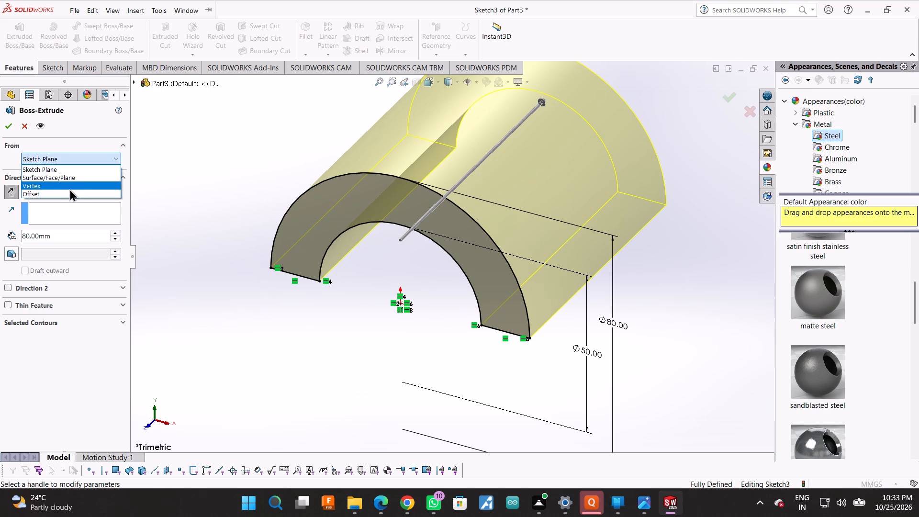
pyautogui.click(72, 132)
pyautogui.doubleClick(74, 189)
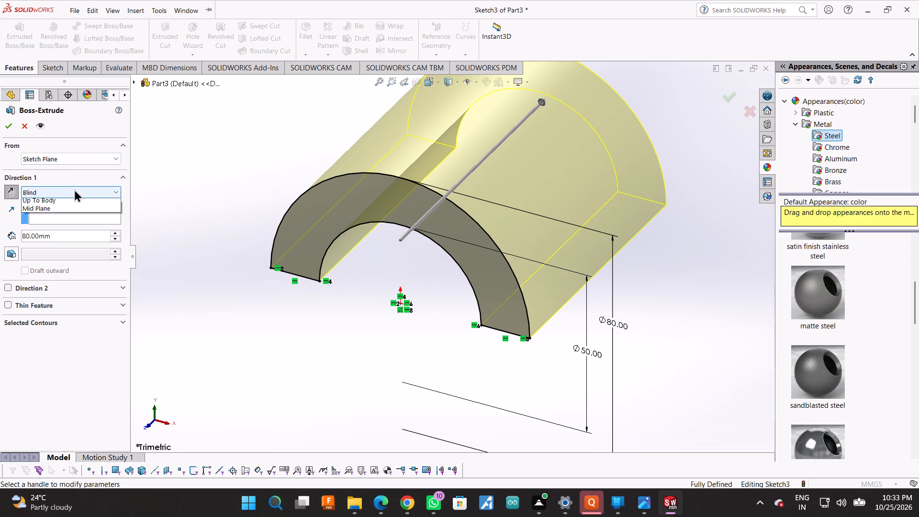
pyautogui.click(72, 188)
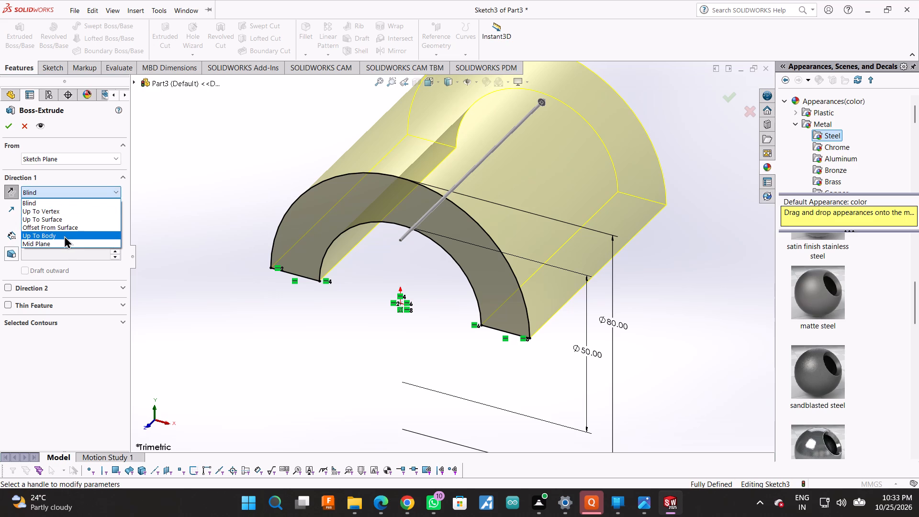
pyautogui.click(63, 241)
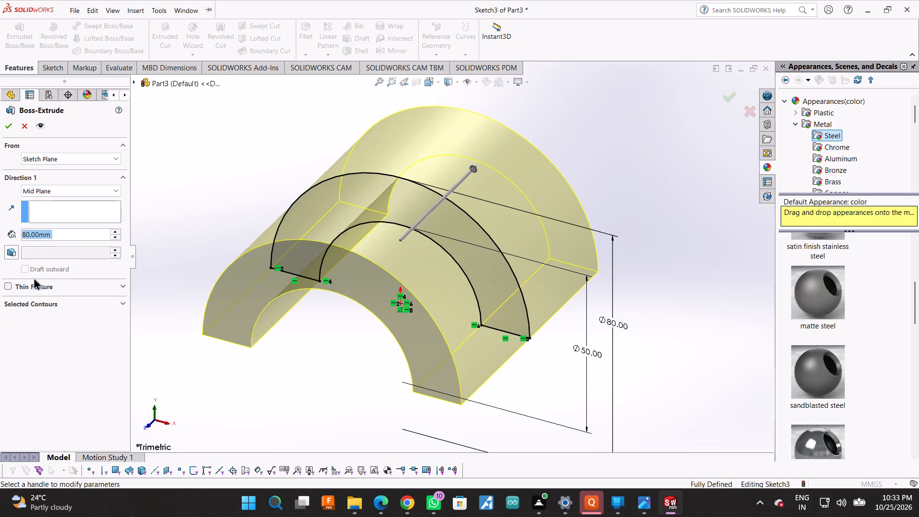
pyautogui.click(11, 126)
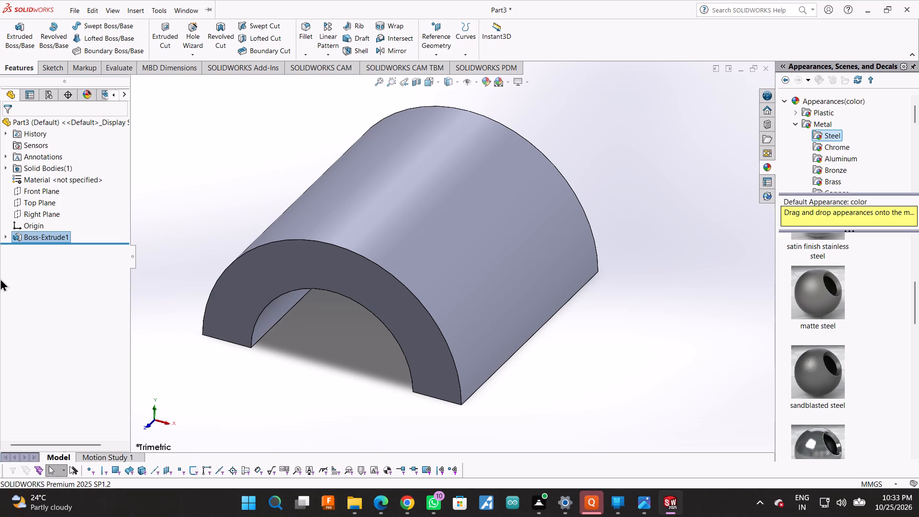
# Open the half-ring extrusion's definition to review its settings.
pyautogui.click(36, 233)
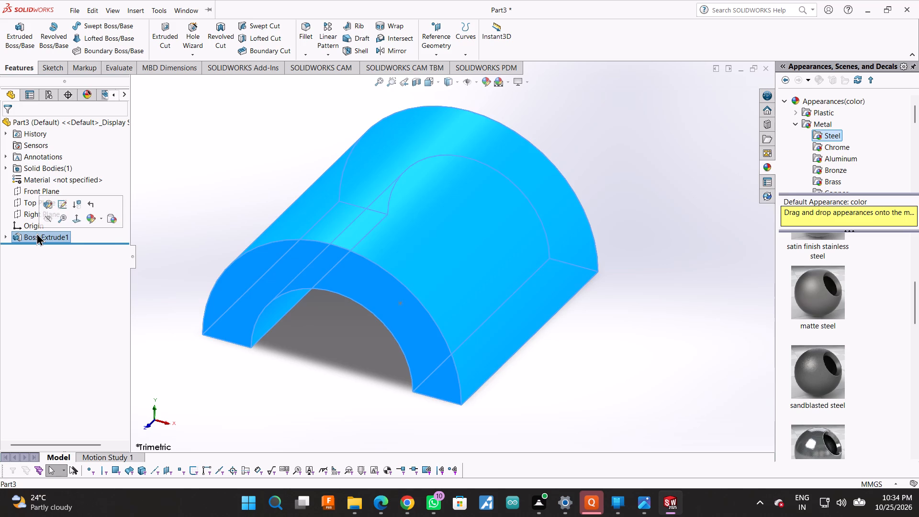
pyautogui.click(83, 243)
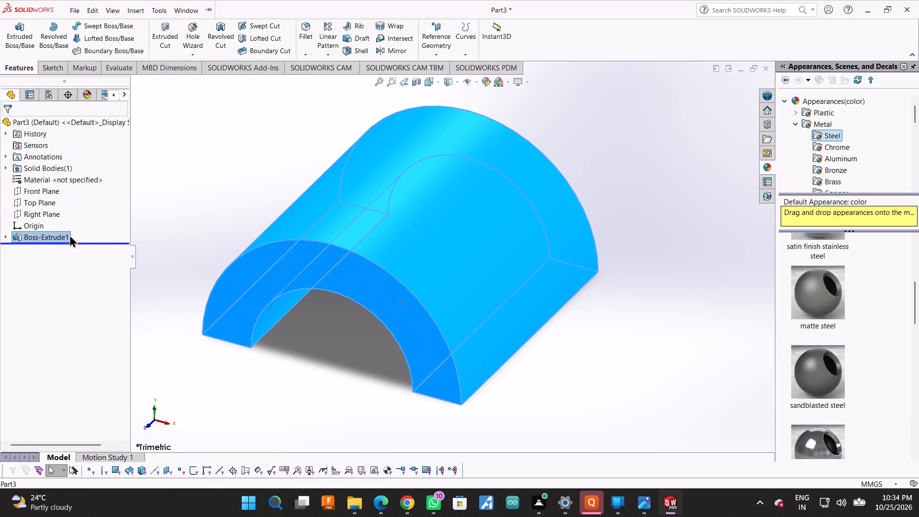
pyautogui.click(69, 235)
pyautogui.click(72, 233)
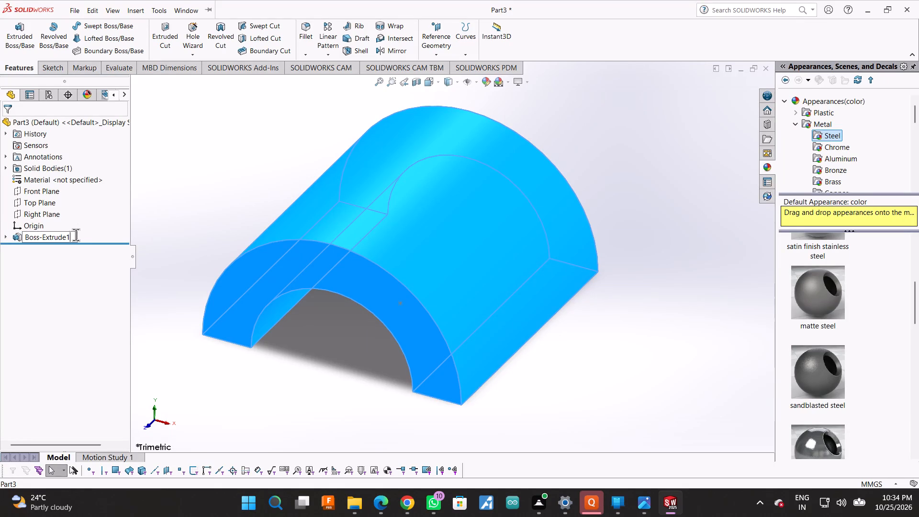
pyautogui.click(79, 237)
pyautogui.click(87, 212)
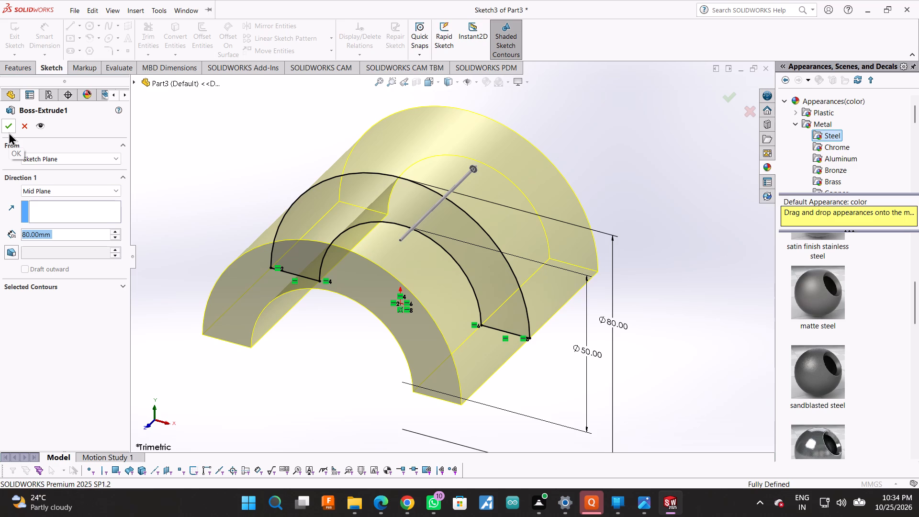
pyautogui.click(0, 127)
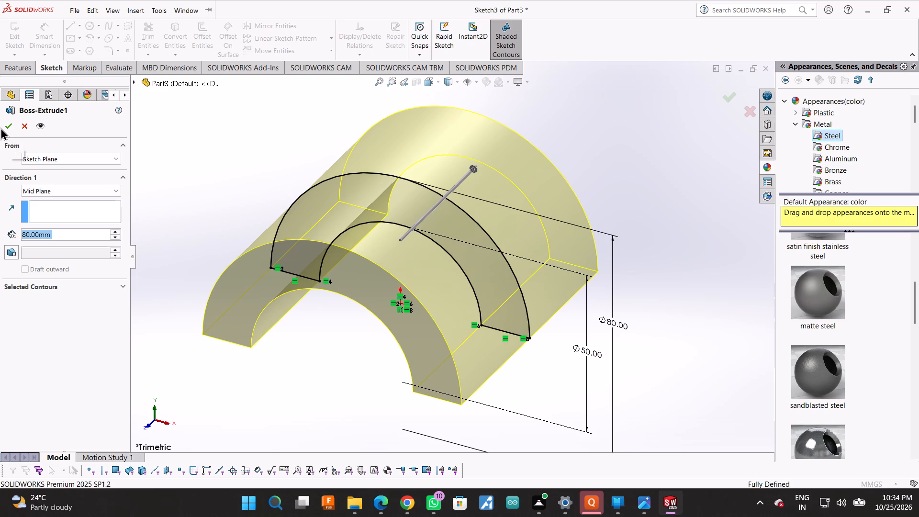
pyautogui.click(11, 130)
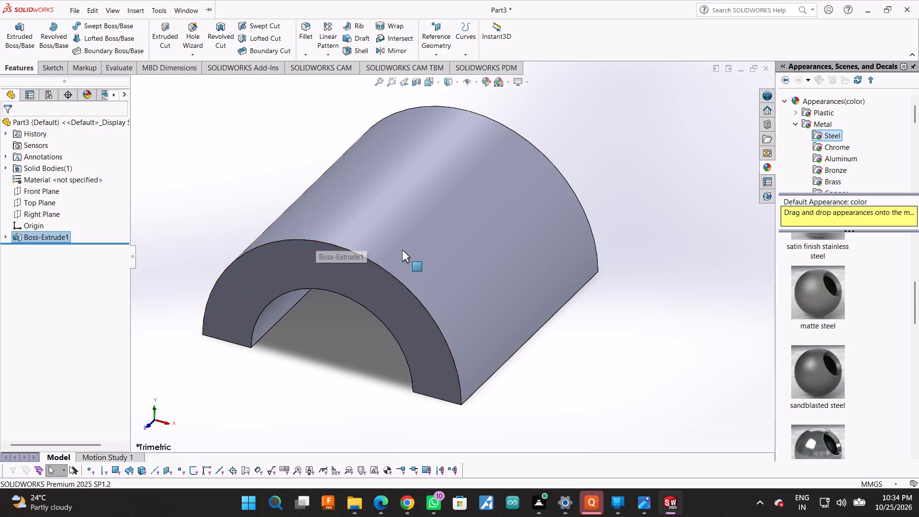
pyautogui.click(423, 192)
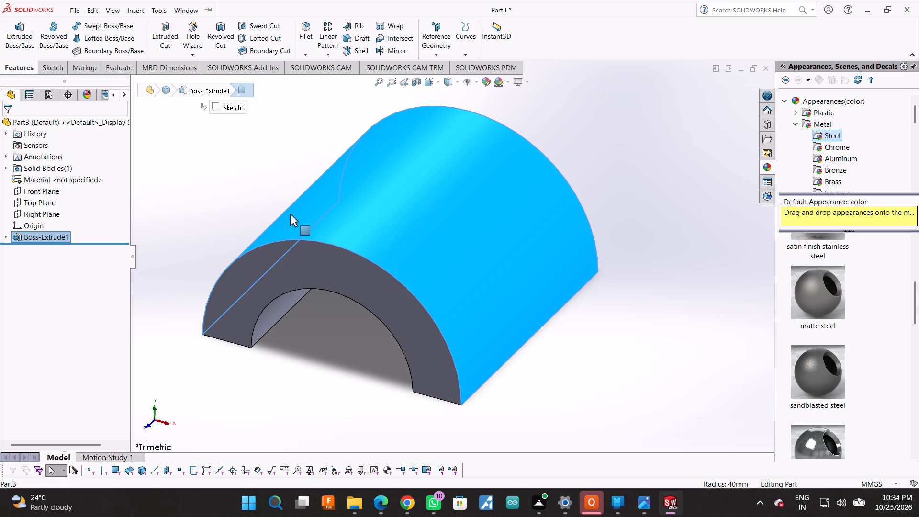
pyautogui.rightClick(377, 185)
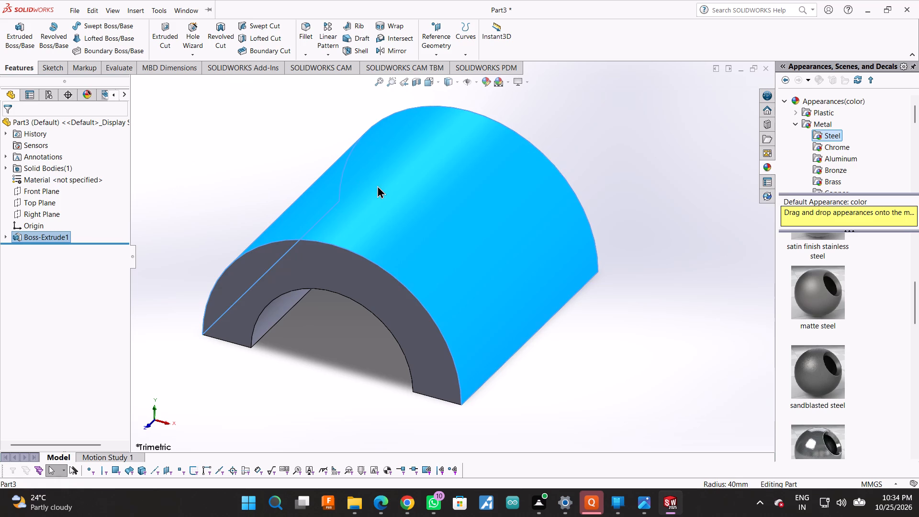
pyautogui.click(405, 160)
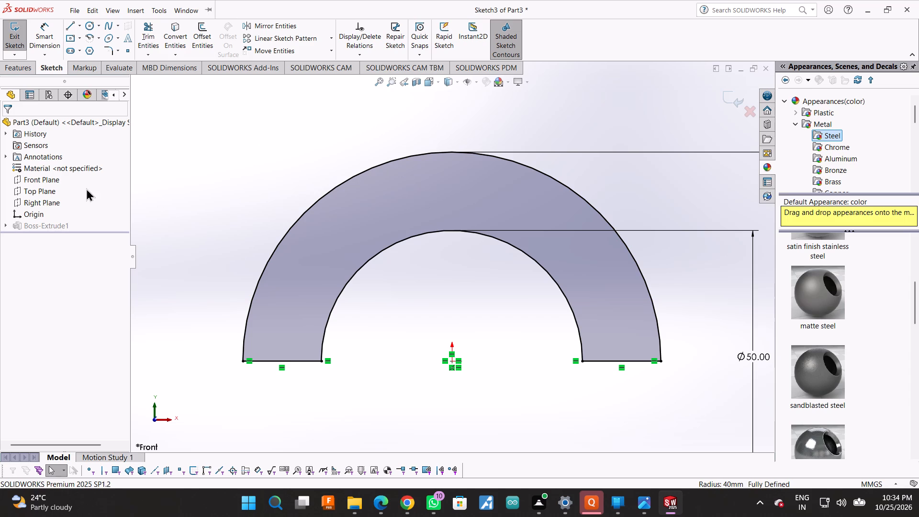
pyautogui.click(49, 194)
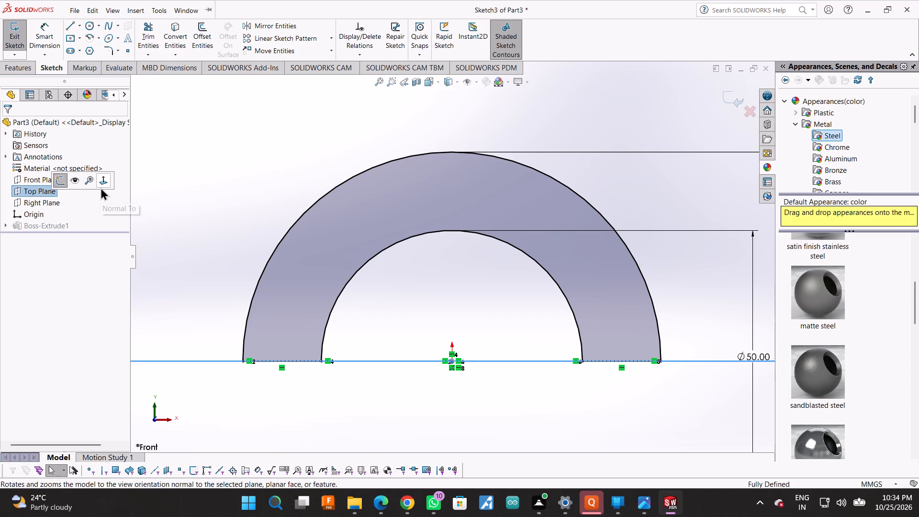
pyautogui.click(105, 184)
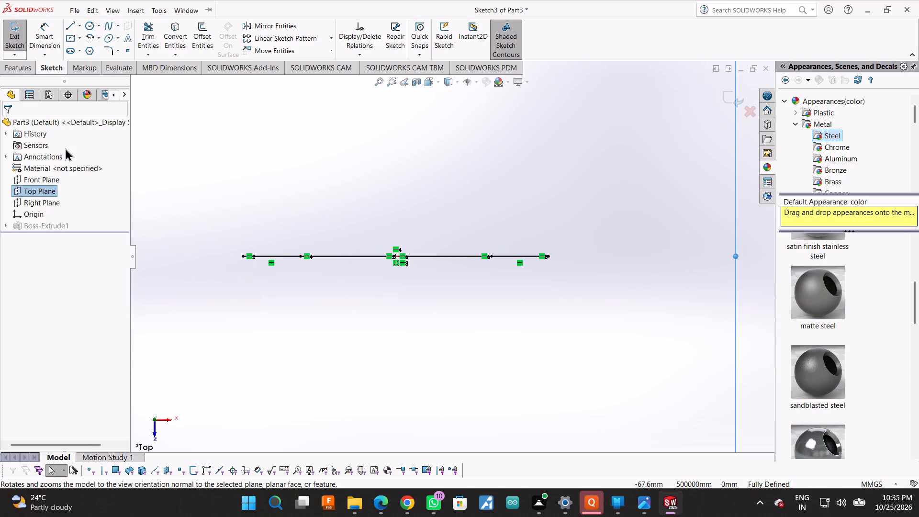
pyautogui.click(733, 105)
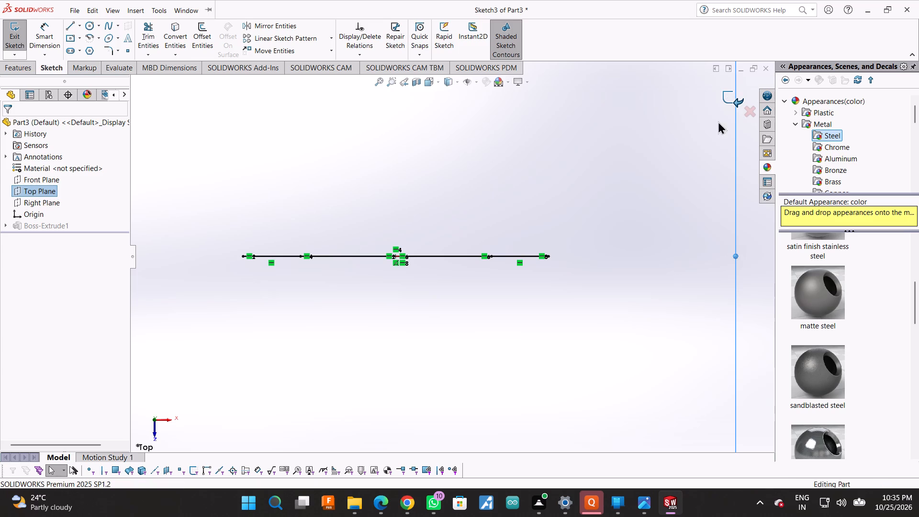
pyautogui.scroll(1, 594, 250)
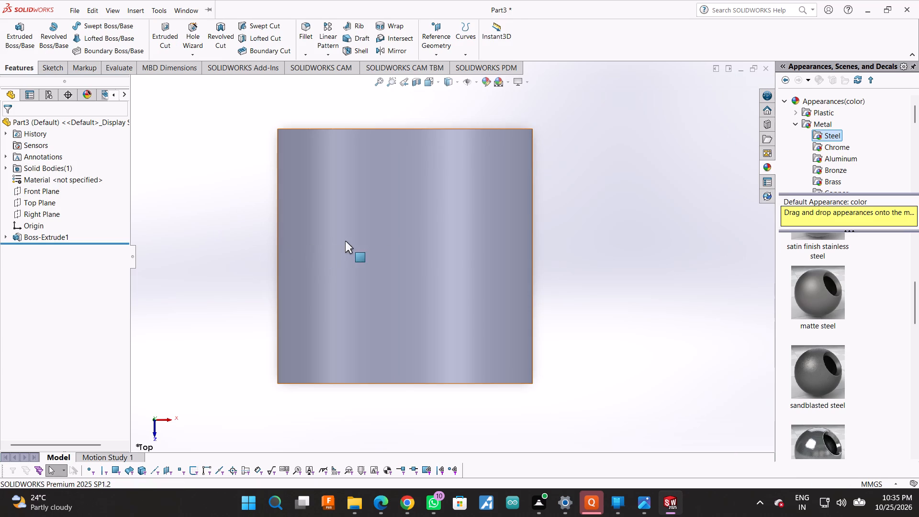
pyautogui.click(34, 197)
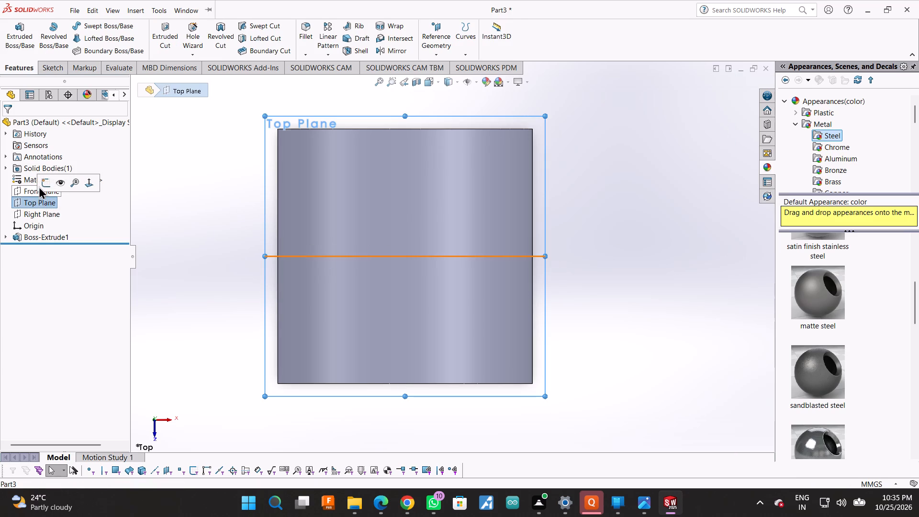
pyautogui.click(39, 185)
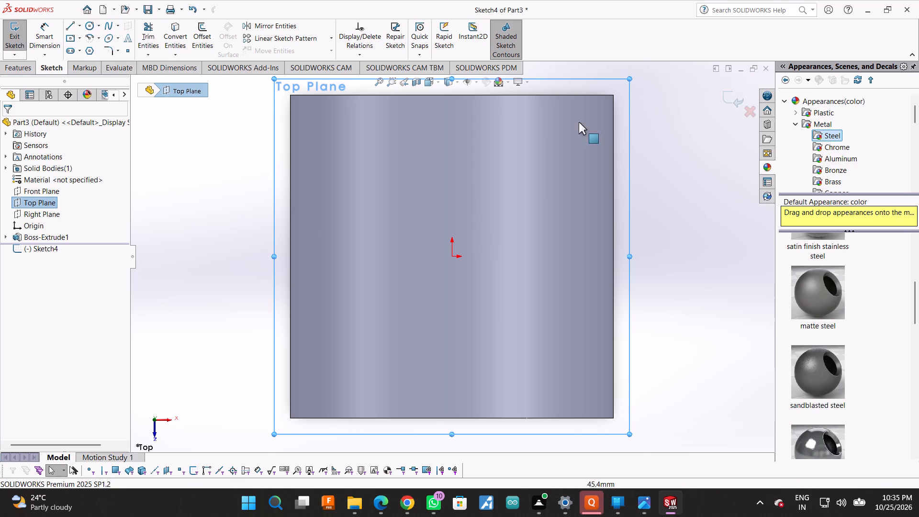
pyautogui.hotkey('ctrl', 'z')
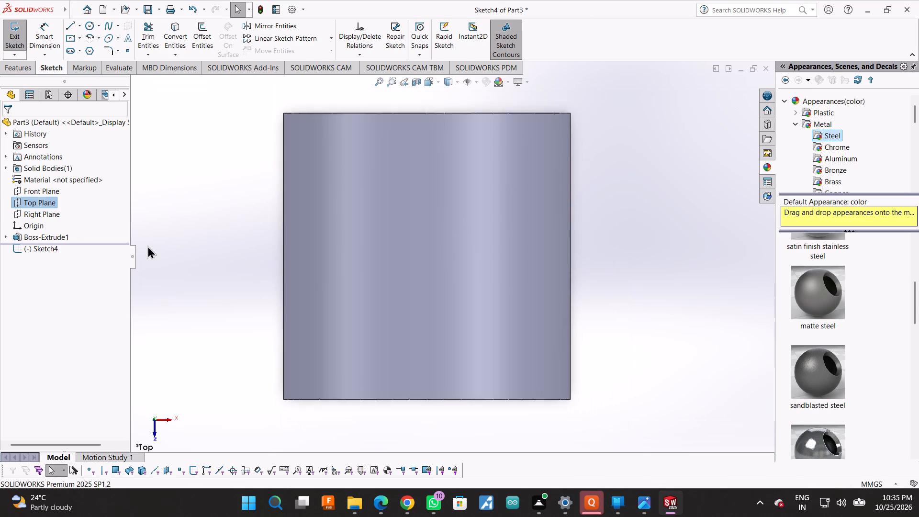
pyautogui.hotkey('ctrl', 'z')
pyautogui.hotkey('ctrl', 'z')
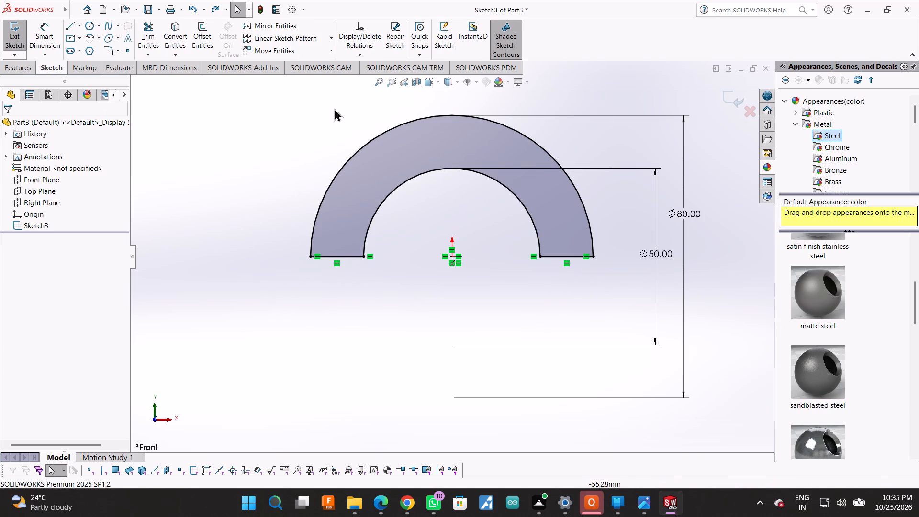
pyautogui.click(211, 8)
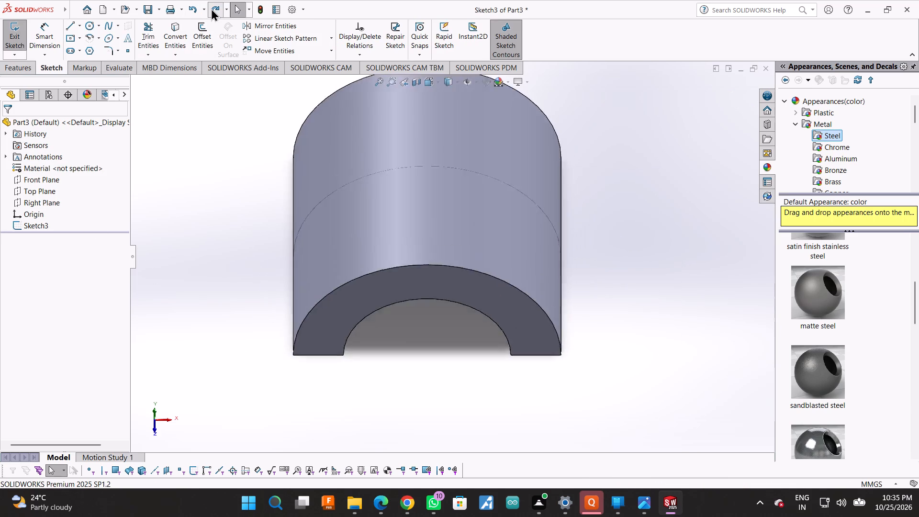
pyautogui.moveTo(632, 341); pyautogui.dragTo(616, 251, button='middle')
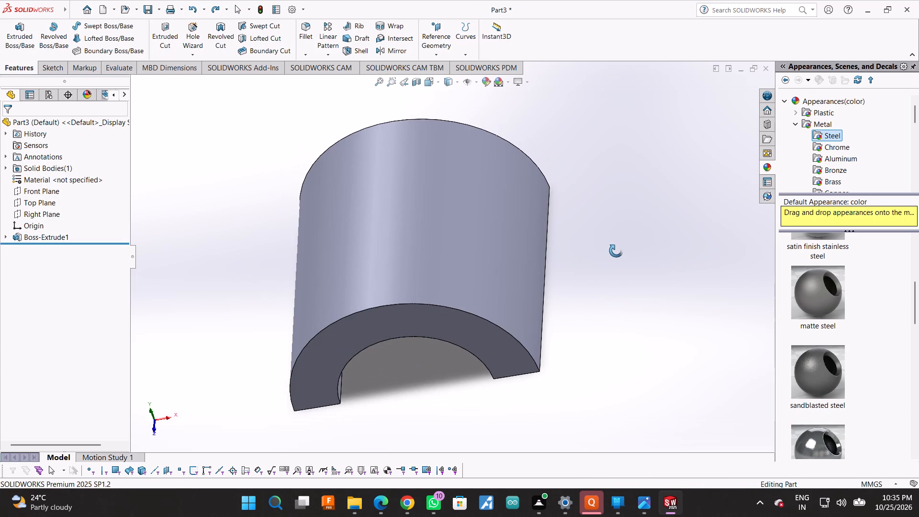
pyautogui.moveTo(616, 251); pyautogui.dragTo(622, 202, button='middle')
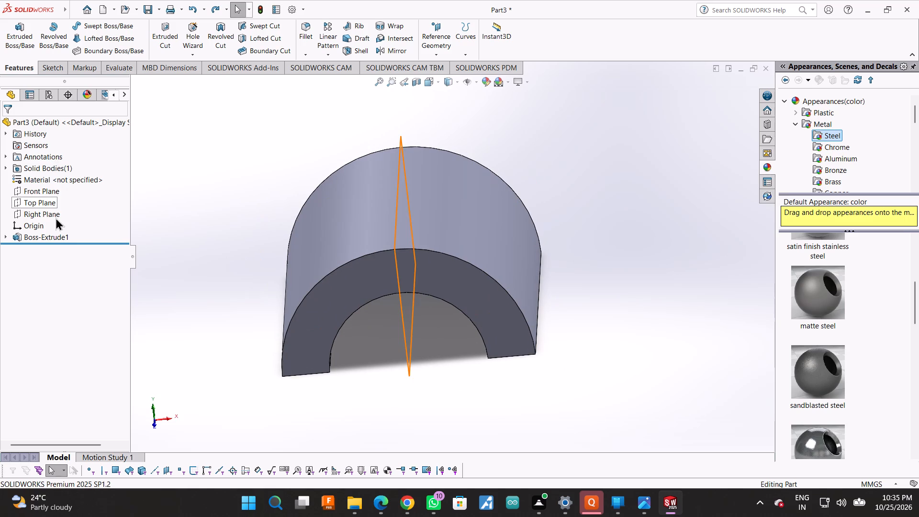
# Start a sketch on the Front Plane and draw a circle about 12.4 mm in radius, centred about 45.5 mm directly above the origin.
pyautogui.click(53, 191)
pyautogui.click(108, 174)
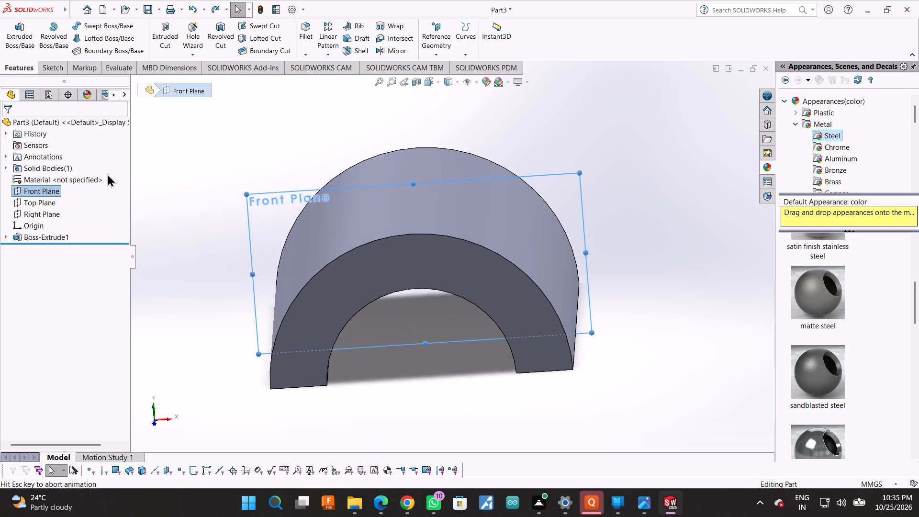
pyautogui.click(621, 207)
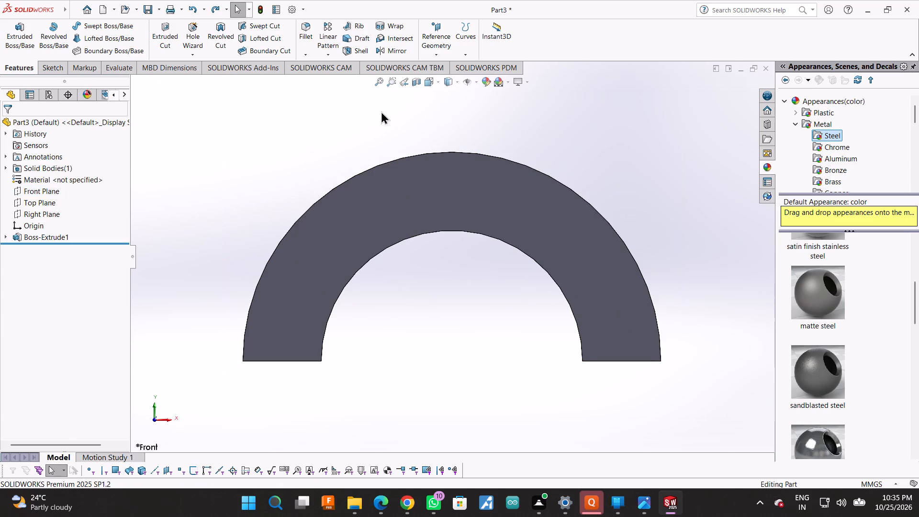
pyautogui.click(49, 187)
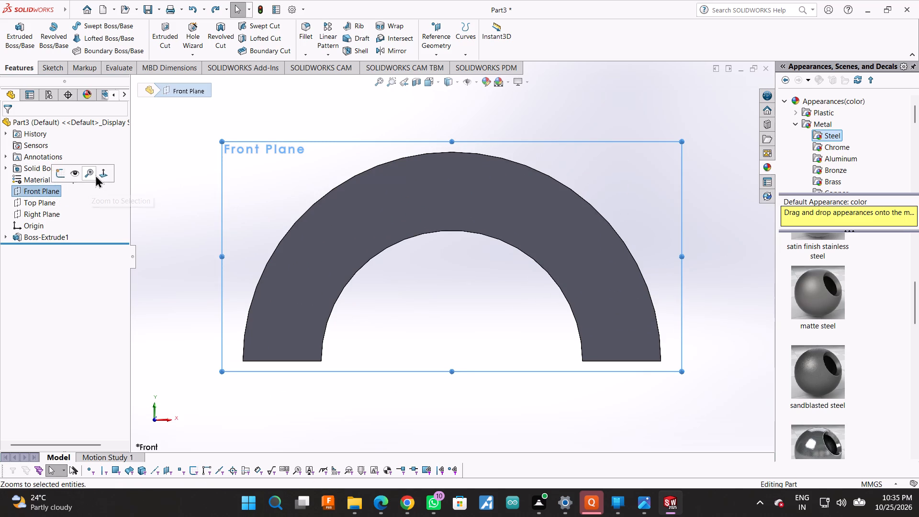
pyautogui.click(51, 172)
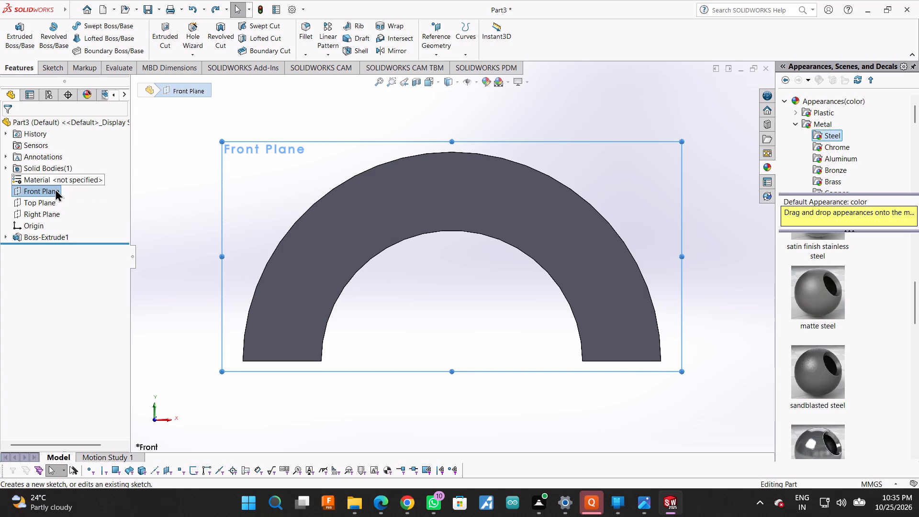
pyautogui.click(55, 189)
pyautogui.click(68, 177)
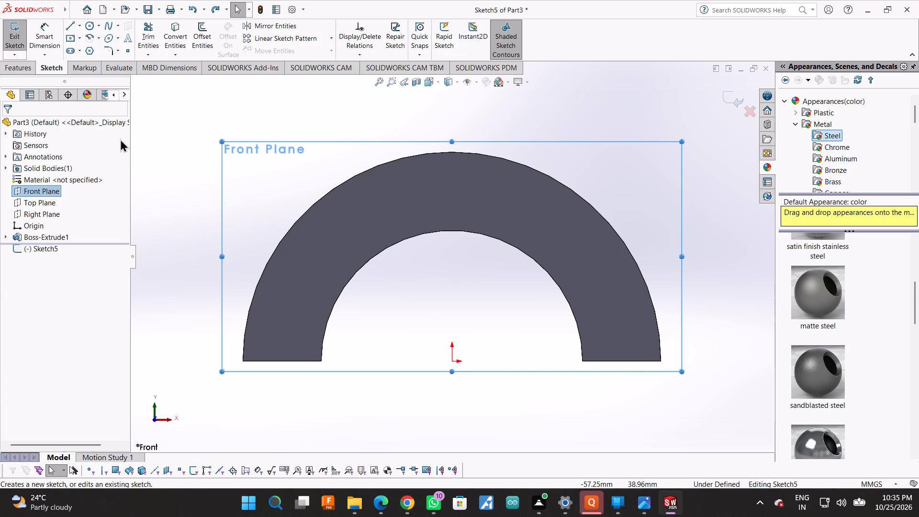
pyautogui.click(89, 22)
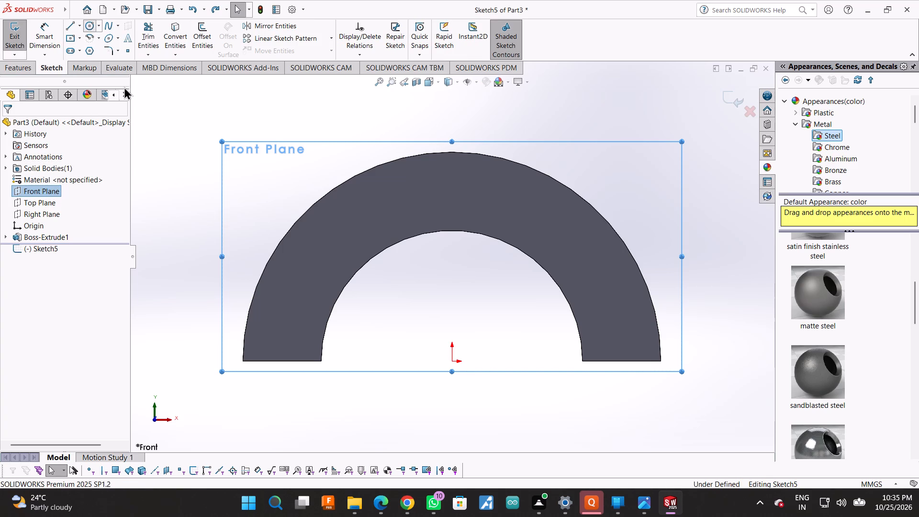
pyautogui.click(454, 124)
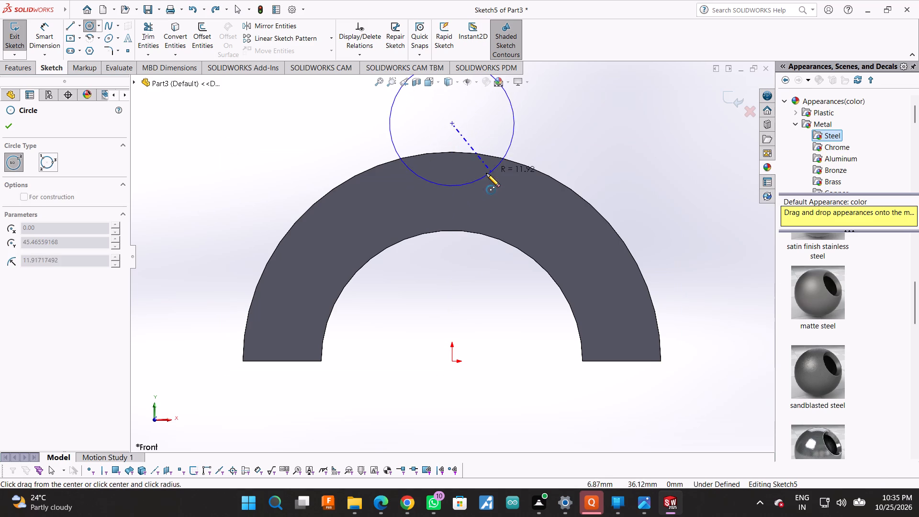
pyautogui.click(452, 188)
# Dimension the circle above the half-ring with a diameter of 40 mm.
pyautogui.click(42, 27)
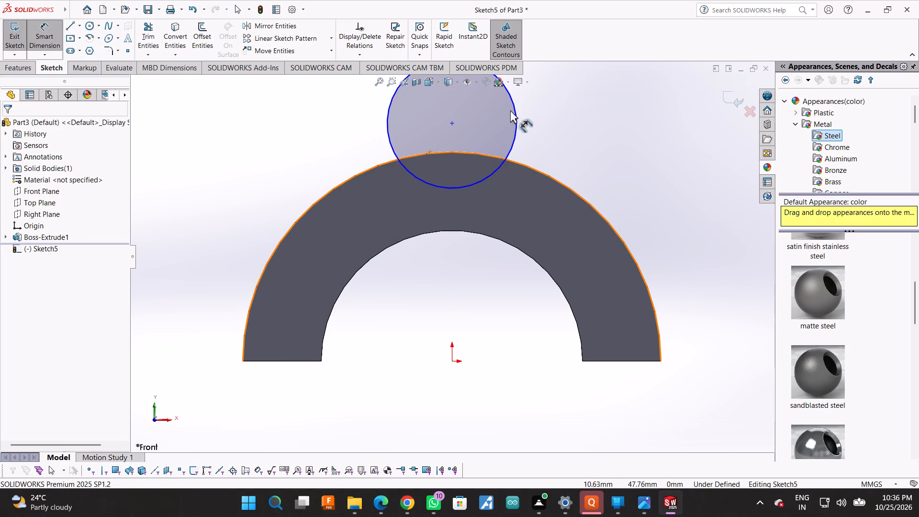
pyautogui.click(517, 110)
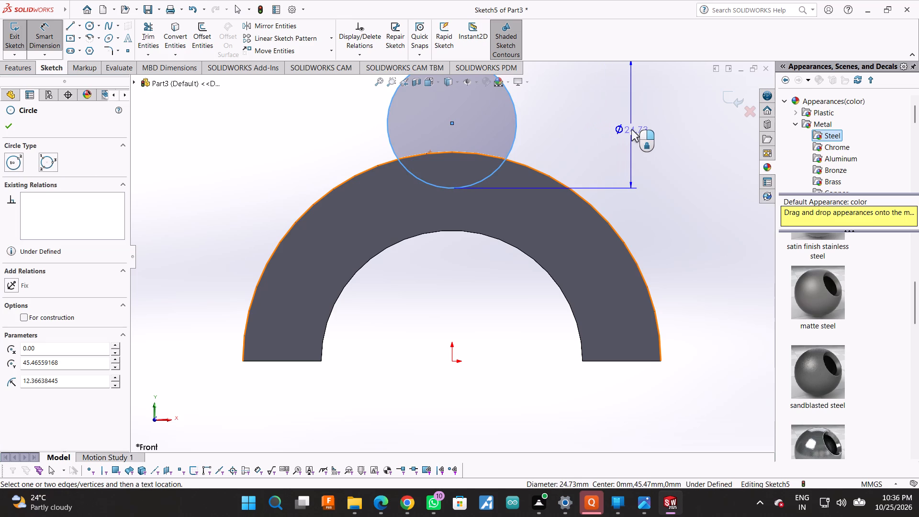
pyautogui.click(631, 129)
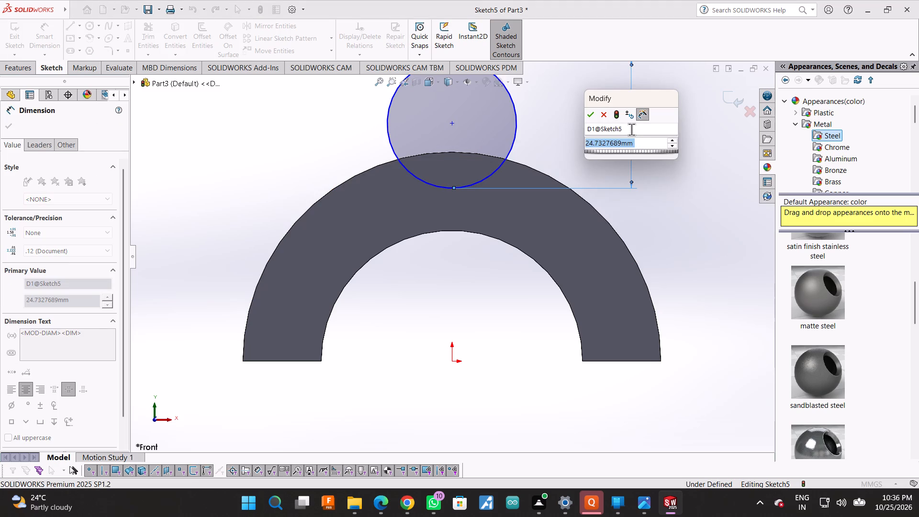
pyautogui.write('40')
pyautogui.press('Return')
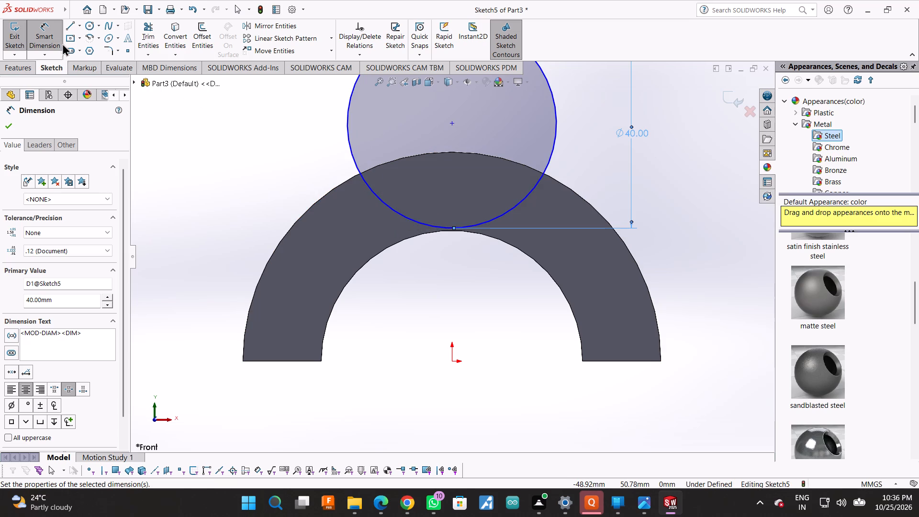
# Draw a vertical line about 10.8 mm long from the circle's negative-X quadrant down to the half-ring's outer edge.
pyautogui.click(66, 28)
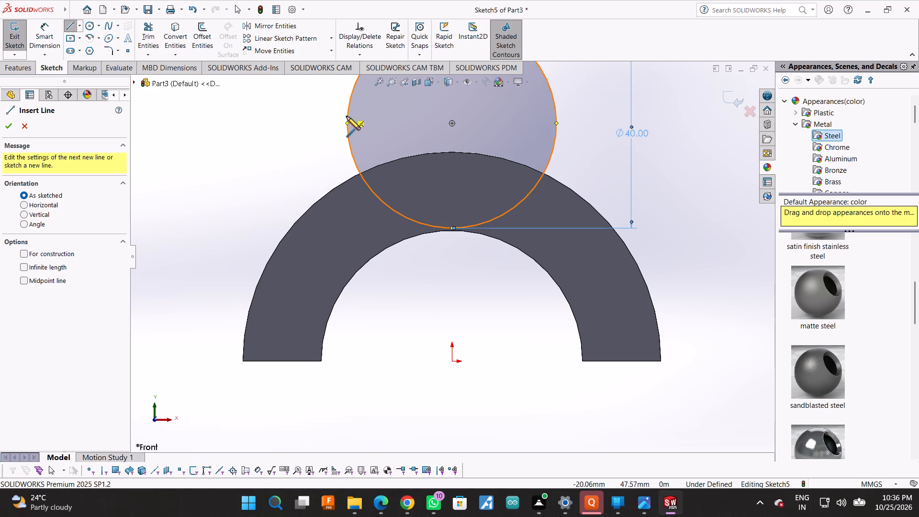
pyautogui.click(347, 124)
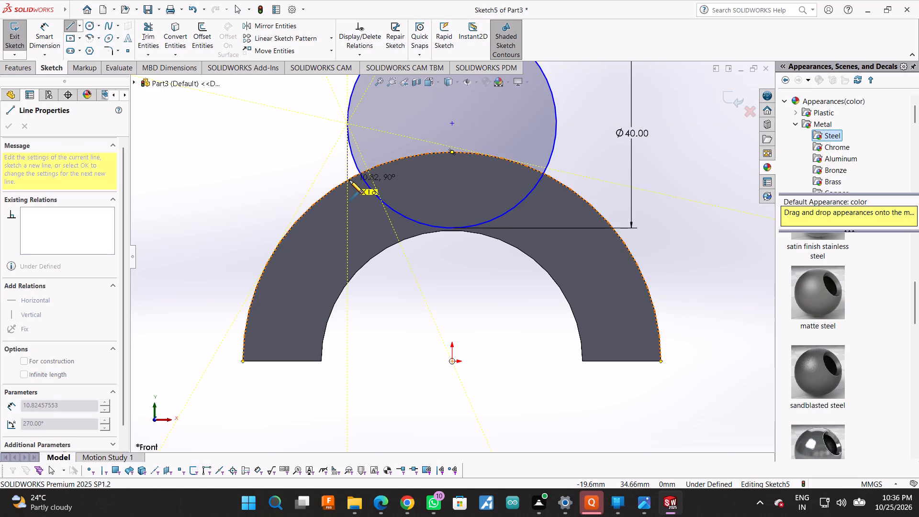
pyautogui.scroll(-6, 348, 178)
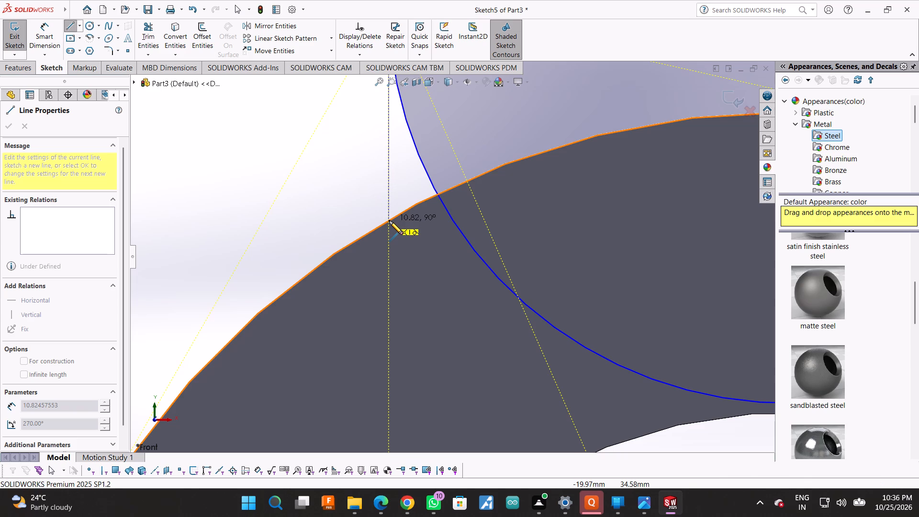
pyautogui.click(389, 221)
pyautogui.scroll(5, 266, 240)
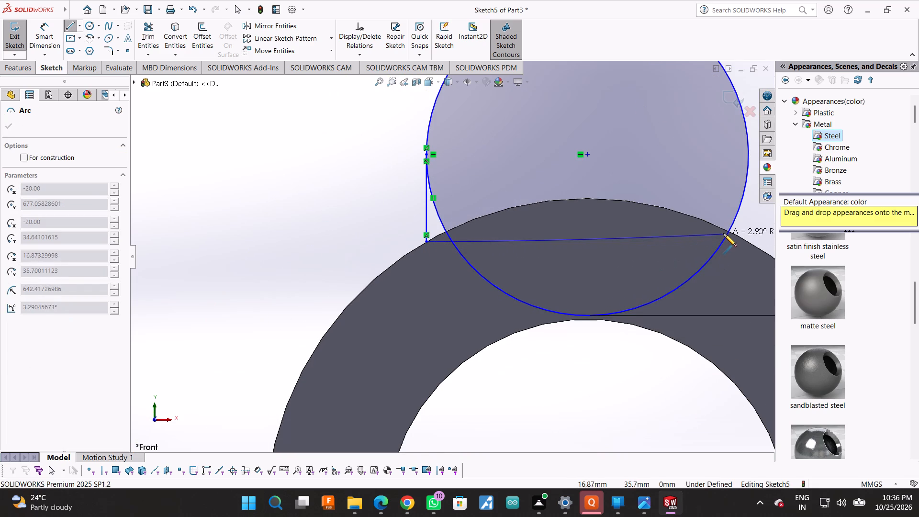
pyautogui.scroll(3, 703, 259)
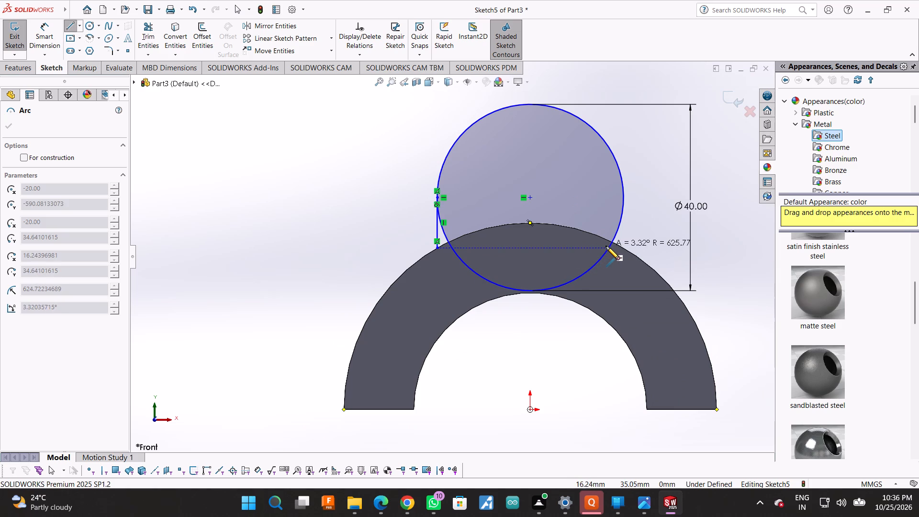
pyautogui.scroll(-4, 606, 246)
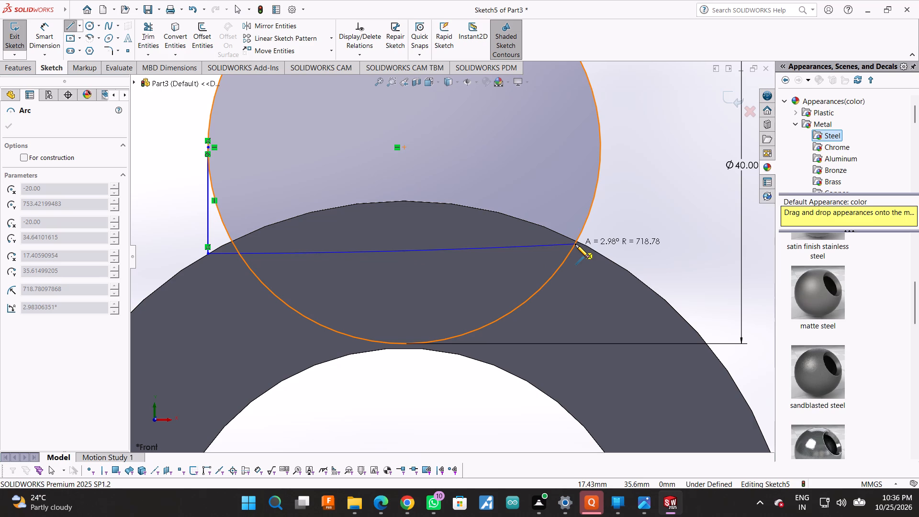
pyautogui.press('Escape')
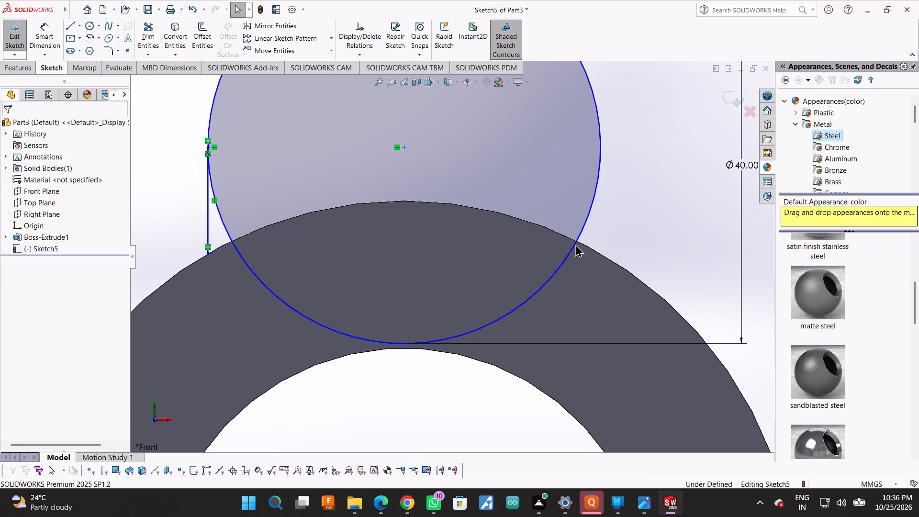
# Draw a vertical line from the circle's positive-X quadrant to the half-ring's outer edge, and a 40 mm horizontal base line joining both verticals.
pyautogui.click(70, 20)
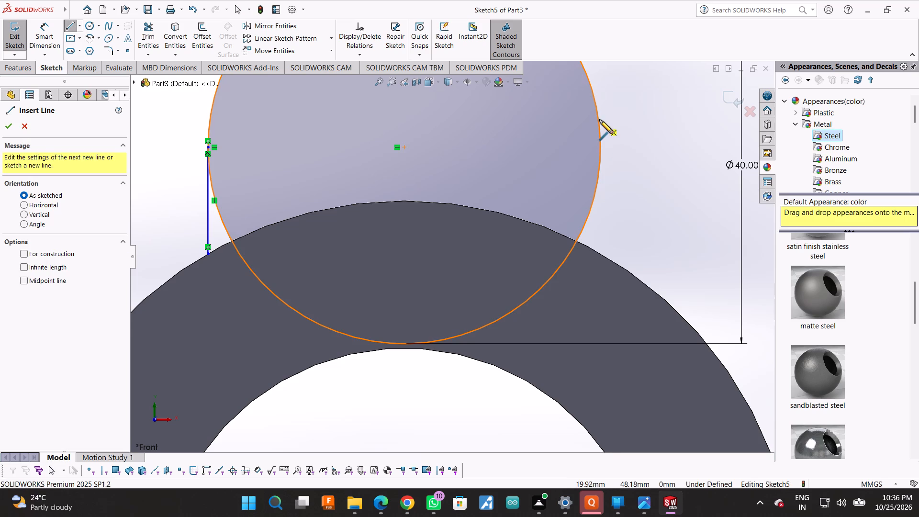
pyautogui.click(601, 147)
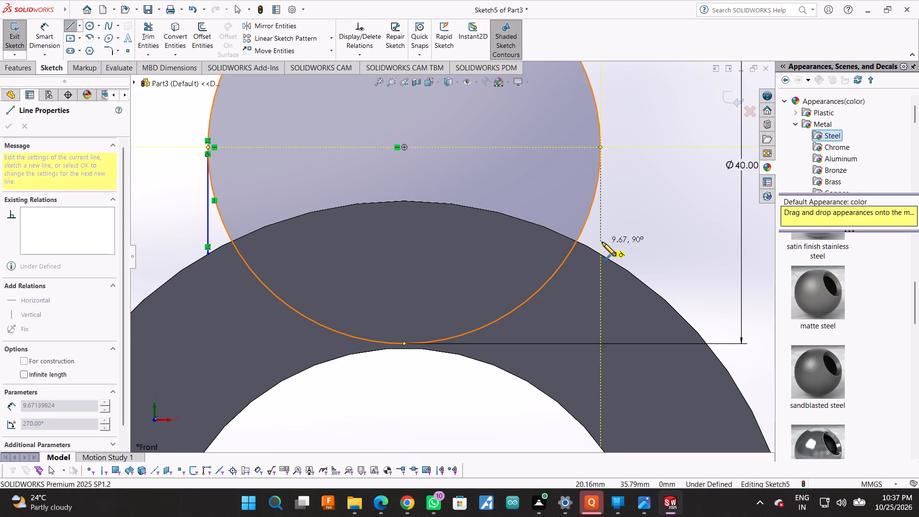
pyautogui.click(601, 253)
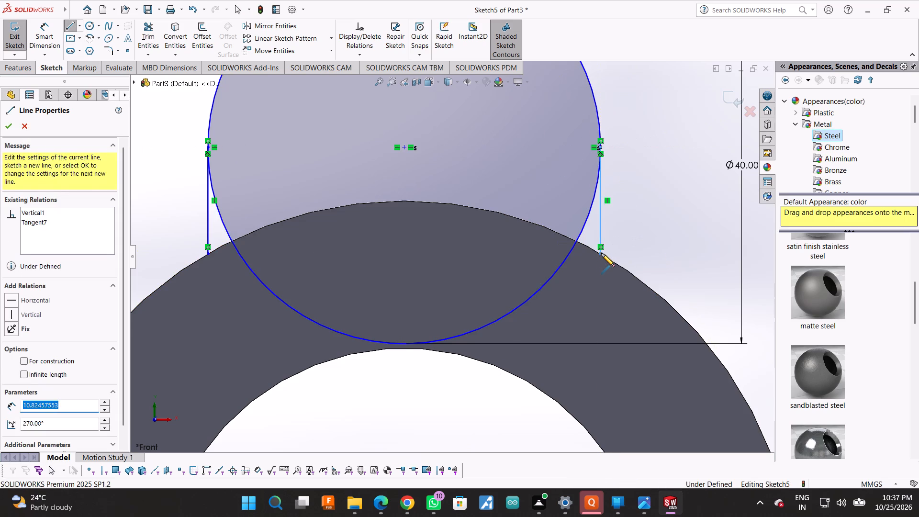
pyautogui.click(206, 256)
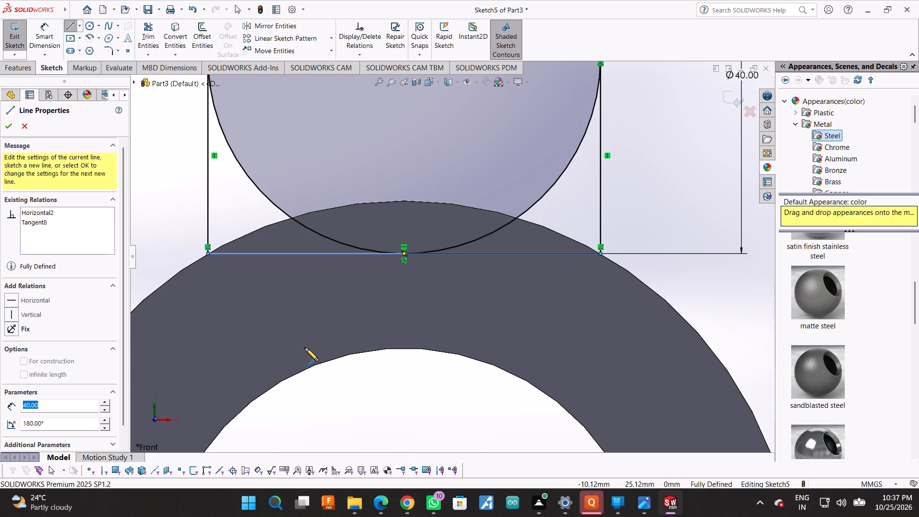
# Trim away the lower half of the 40 mm circle, leaving a closed profile with a rounded top.
pyautogui.click(143, 26)
pyautogui.moveTo(337, 176); pyautogui.dragTo(284, 208)
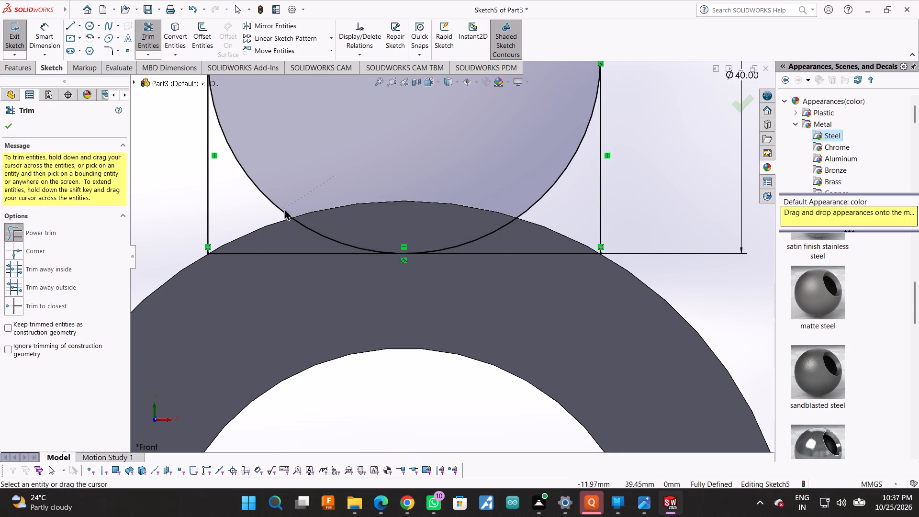
pyautogui.moveTo(284, 208); pyautogui.dragTo(277, 213)
pyautogui.moveTo(278, 214); pyautogui.dragTo(285, 217)
pyautogui.moveTo(443, 193); pyautogui.dragTo(549, 218)
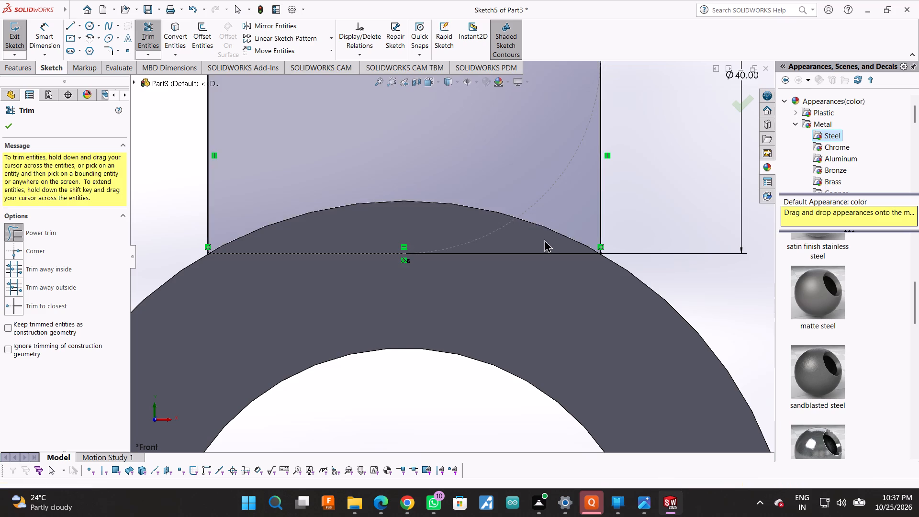
pyautogui.scroll(5, 544, 242)
pyautogui.scroll(1, 690, 206)
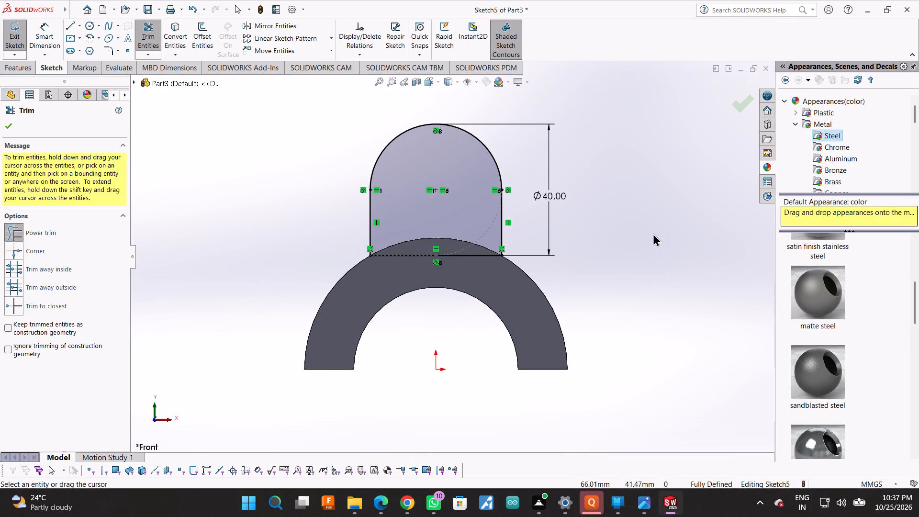
pyautogui.click(8, 121)
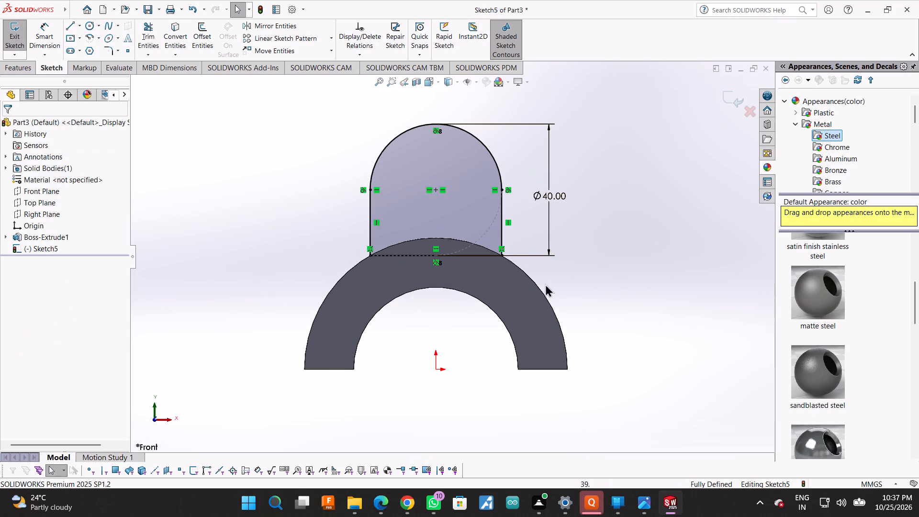
# Close the round-topped profile sketch and, in a new Front Plane sketch, draw a circle about 5.4 mm in radius at the arc's centre.
pyautogui.scroll(1, 658, 157)
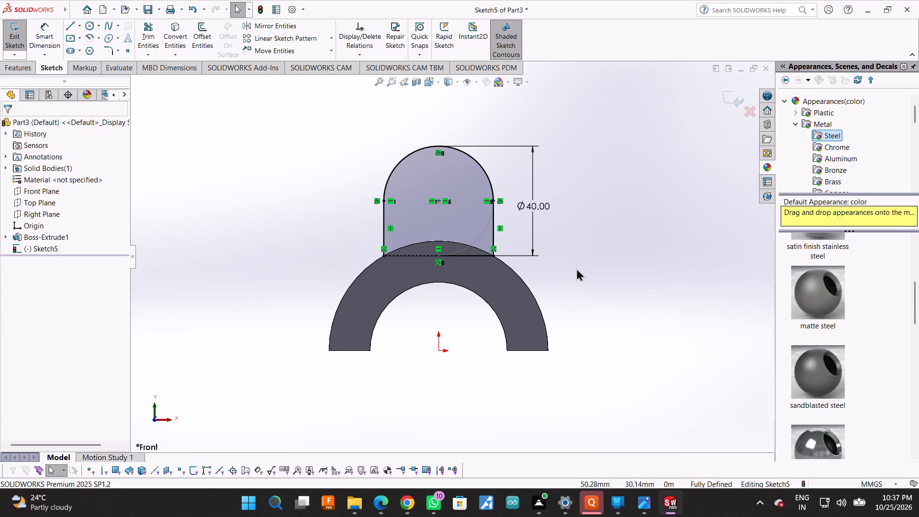
pyautogui.rightClick(576, 268)
pyautogui.click(605, 286)
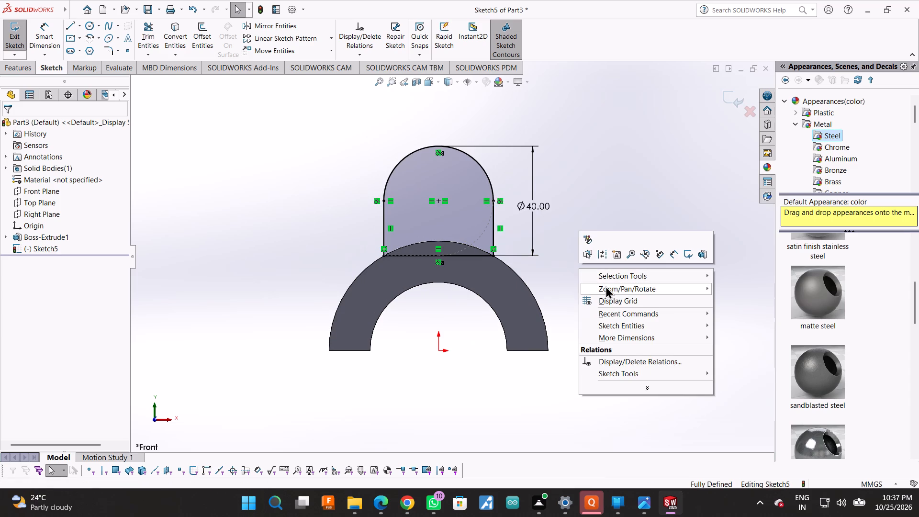
pyautogui.click(746, 320)
pyautogui.moveTo(662, 249); pyautogui.dragTo(619, 274)
pyautogui.doubleClick(619, 274)
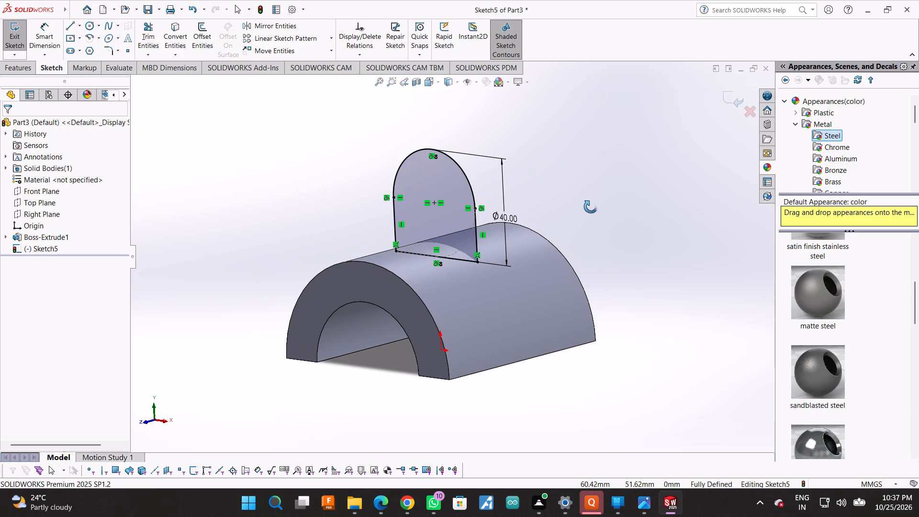
pyautogui.click(26, 191)
pyautogui.click(43, 180)
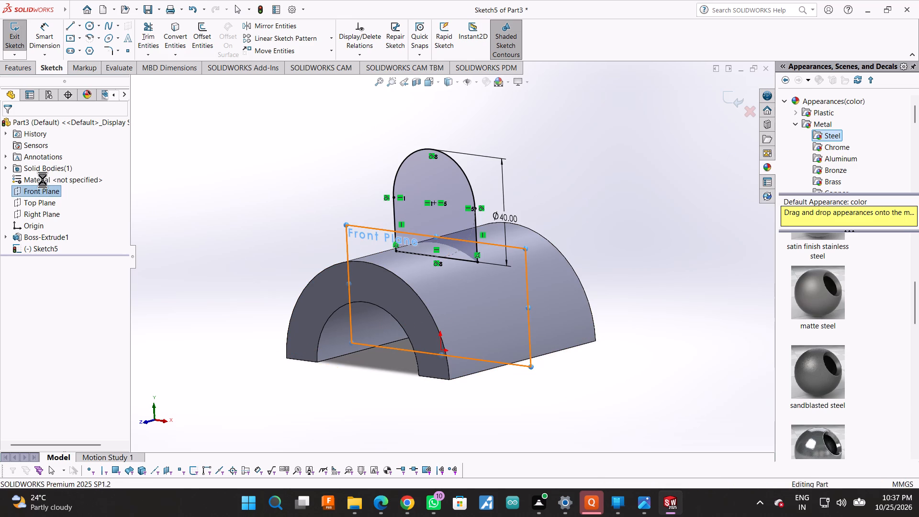
pyautogui.click(39, 190)
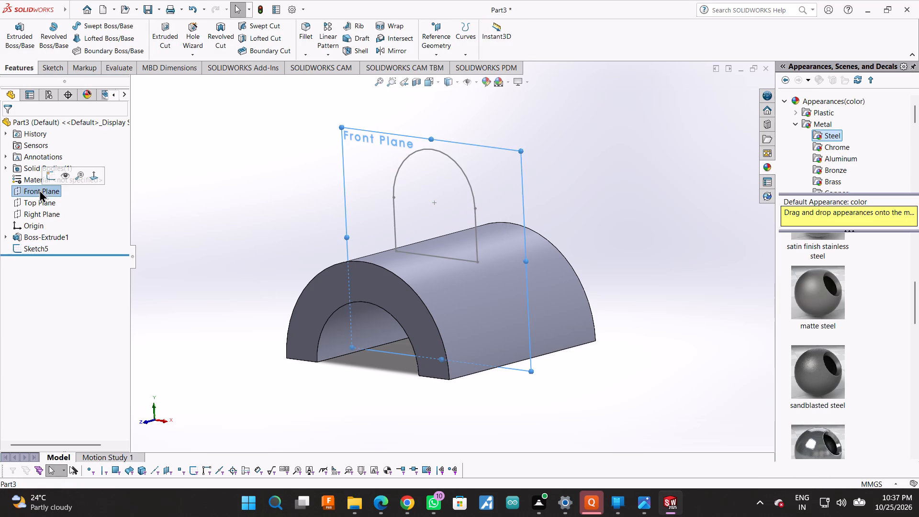
pyautogui.click(88, 177)
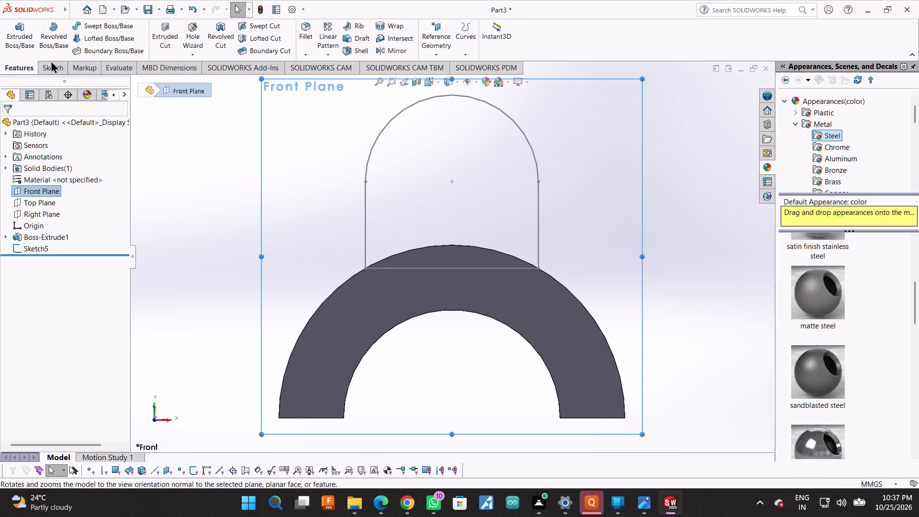
pyautogui.click(50, 61)
pyautogui.click(95, 21)
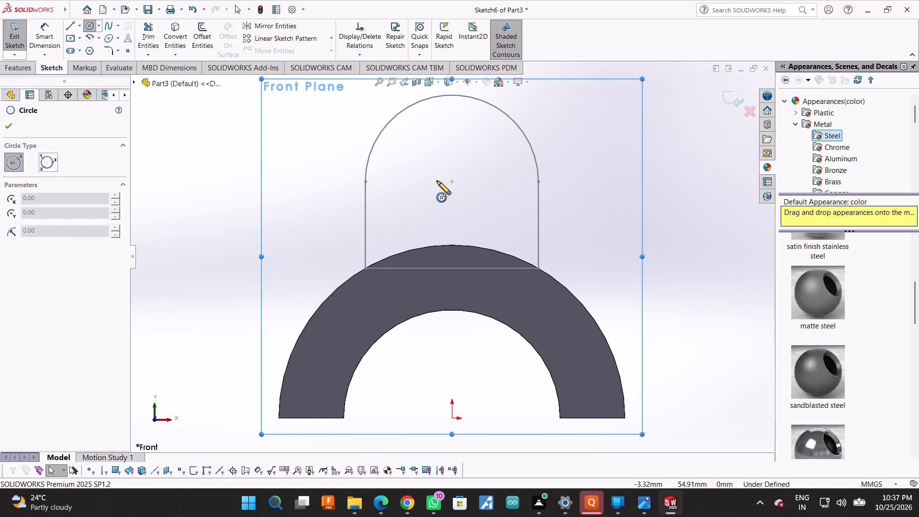
pyautogui.click(452, 183)
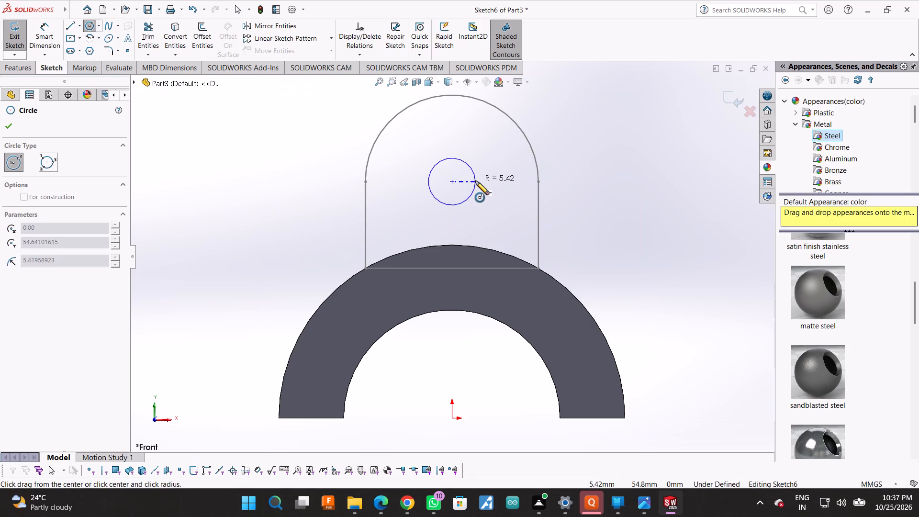
pyautogui.click(475, 181)
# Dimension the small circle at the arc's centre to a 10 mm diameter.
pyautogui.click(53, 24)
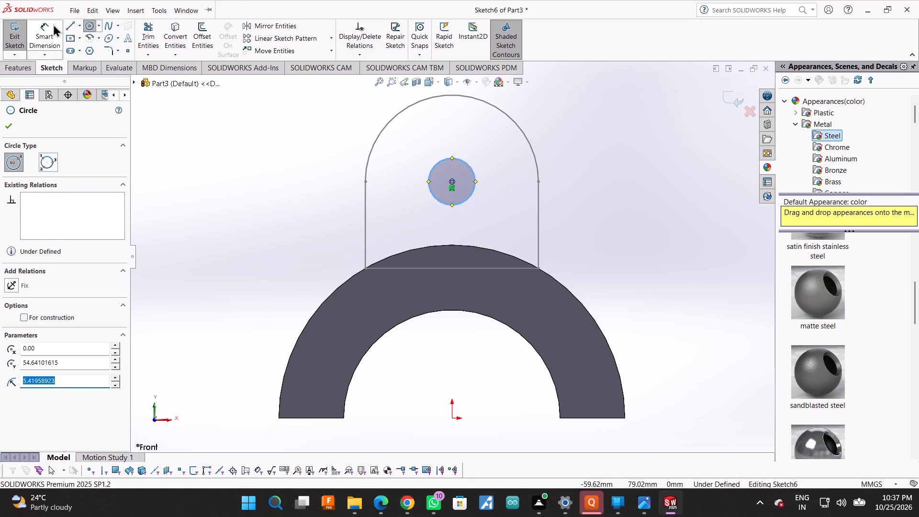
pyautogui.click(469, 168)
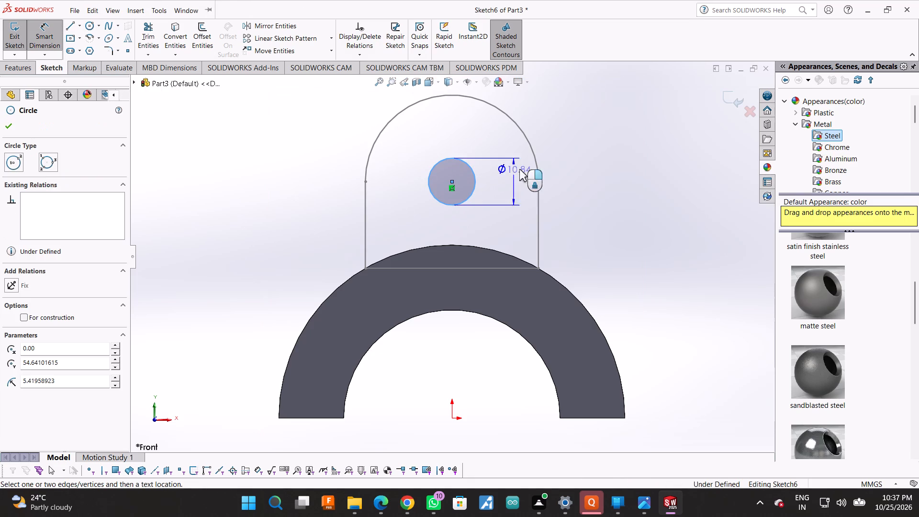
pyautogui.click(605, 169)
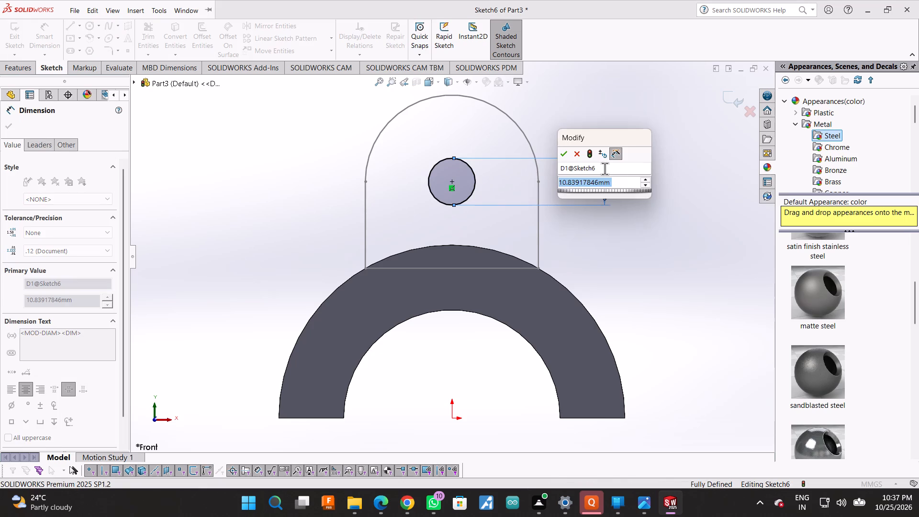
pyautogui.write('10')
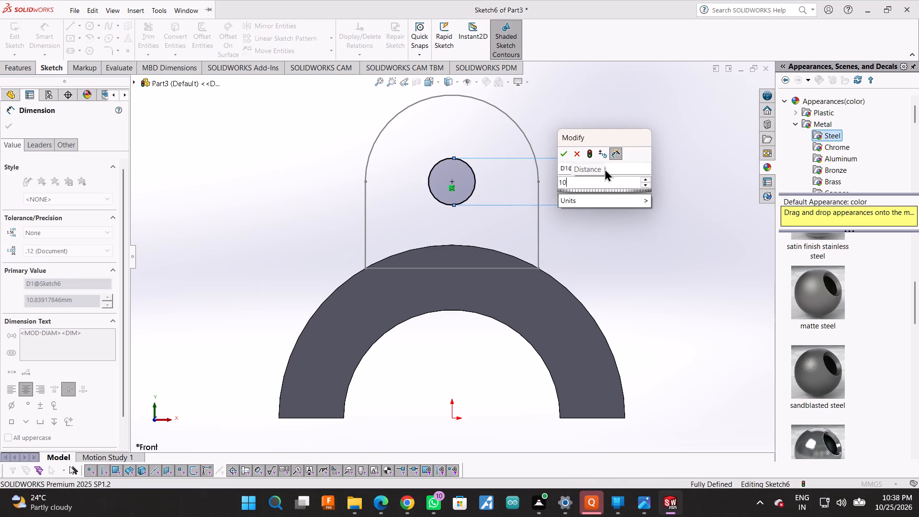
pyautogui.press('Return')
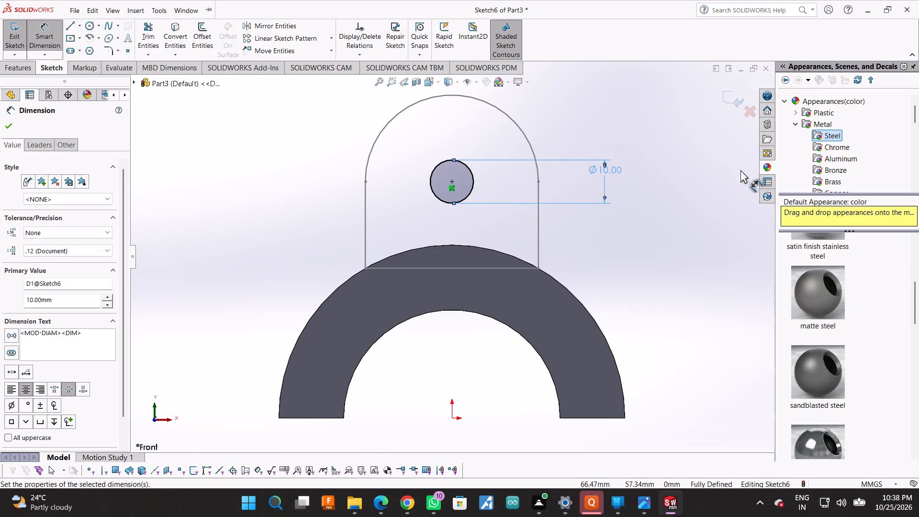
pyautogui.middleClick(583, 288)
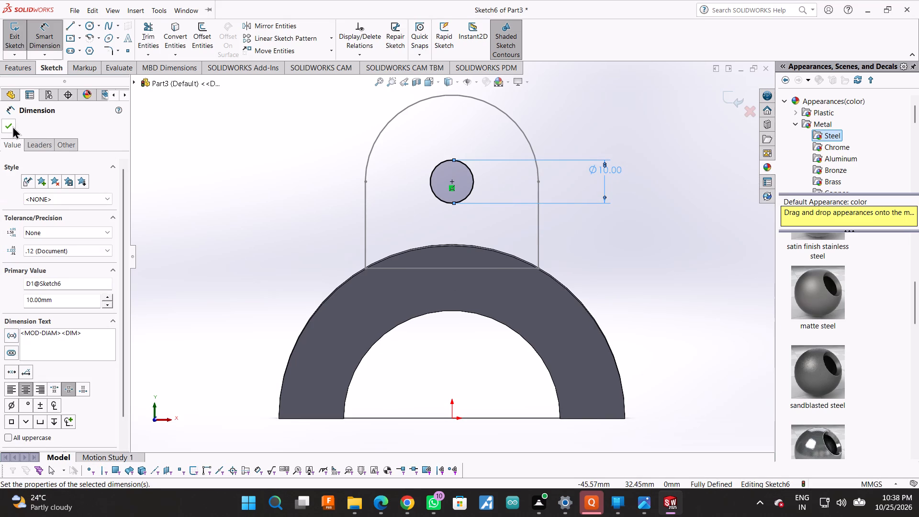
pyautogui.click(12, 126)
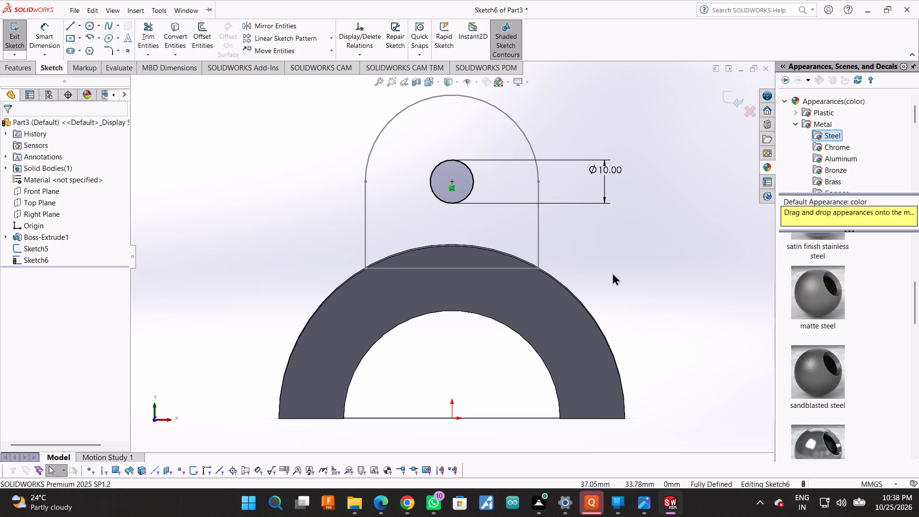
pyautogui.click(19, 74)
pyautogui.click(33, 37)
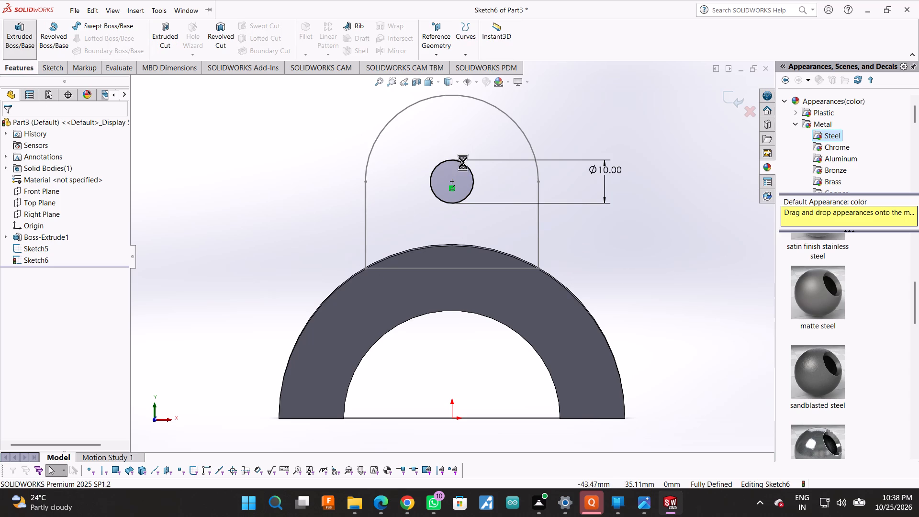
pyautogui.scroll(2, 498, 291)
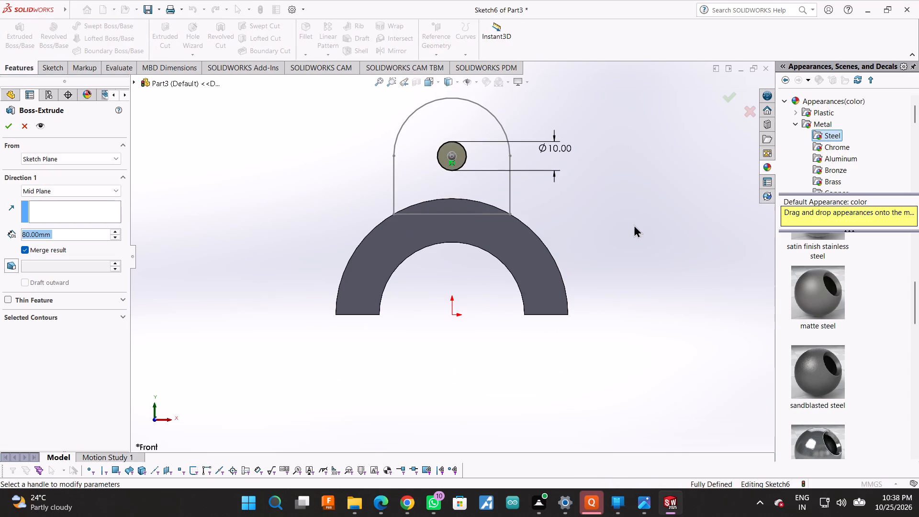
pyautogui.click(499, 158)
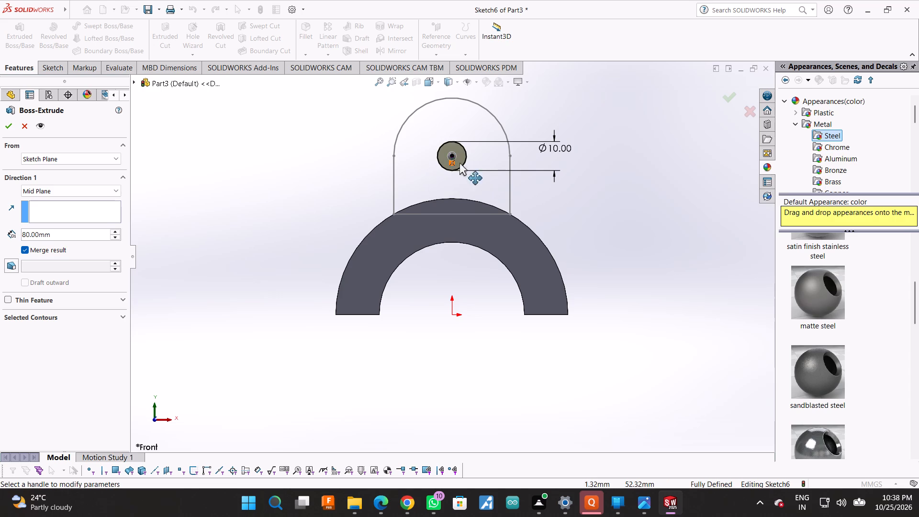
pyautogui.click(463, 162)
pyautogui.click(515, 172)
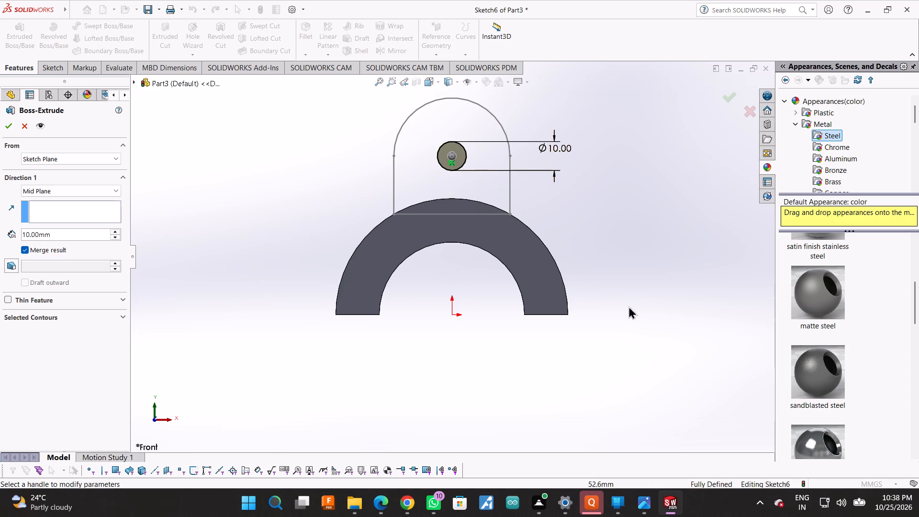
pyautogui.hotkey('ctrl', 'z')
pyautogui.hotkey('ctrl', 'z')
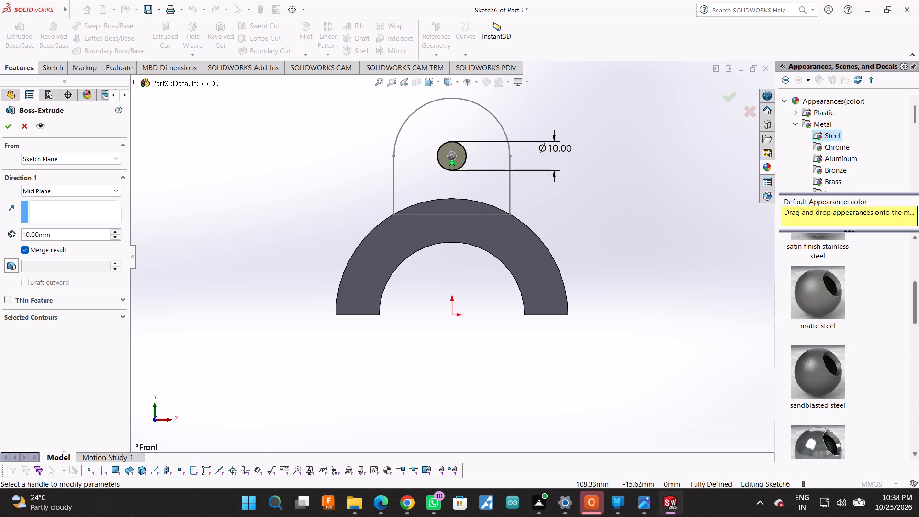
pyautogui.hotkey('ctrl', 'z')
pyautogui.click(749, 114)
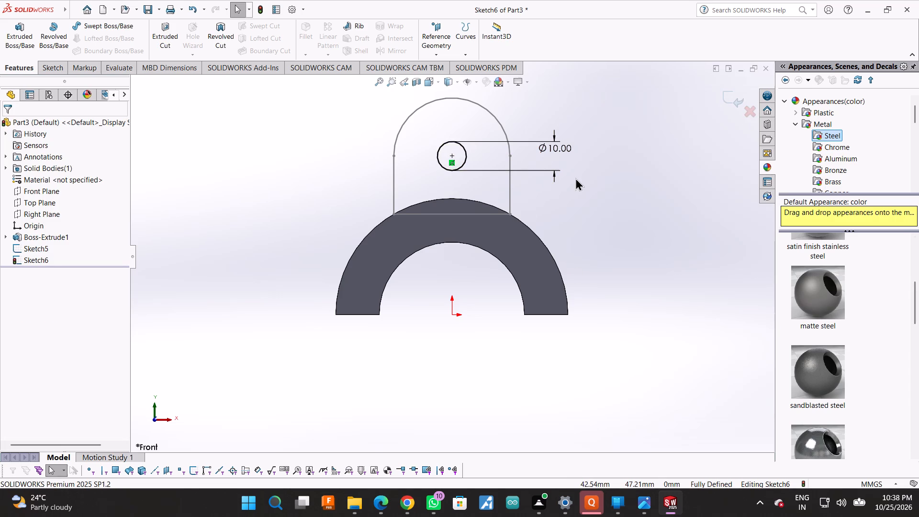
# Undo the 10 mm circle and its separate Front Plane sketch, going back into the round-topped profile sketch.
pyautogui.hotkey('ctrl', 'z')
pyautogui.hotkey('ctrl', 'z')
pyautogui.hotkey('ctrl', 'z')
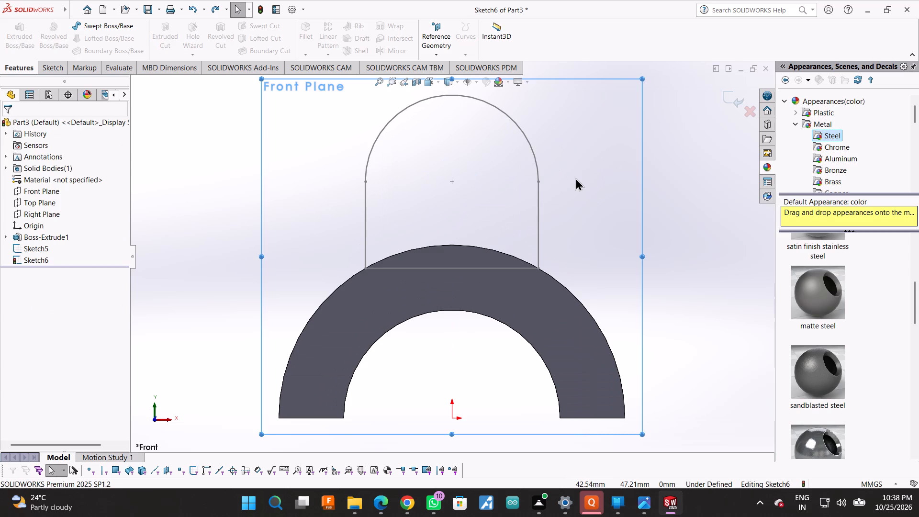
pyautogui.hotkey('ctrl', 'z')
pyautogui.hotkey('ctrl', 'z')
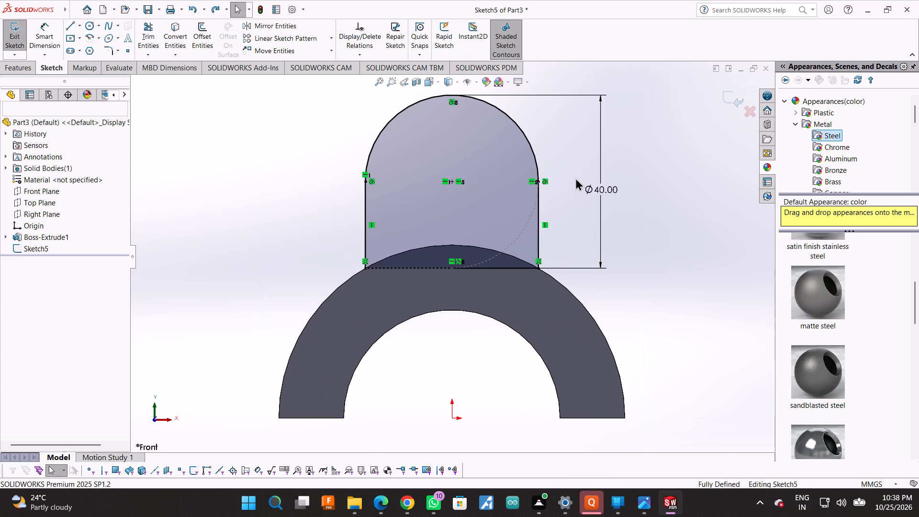
# Within the round-topped profile sketch, draw a circle at the arc's centre and set its diameter to 10 mm.
pyautogui.click(86, 30)
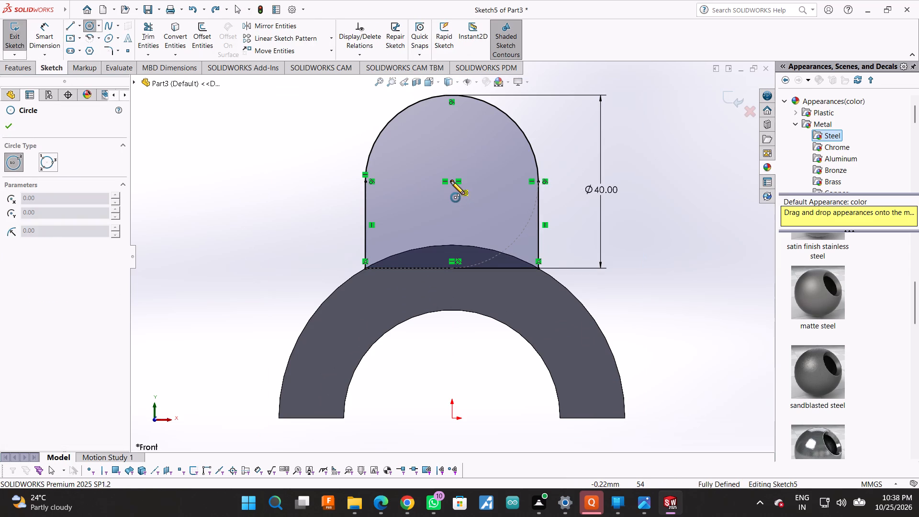
pyautogui.click(451, 181)
pyautogui.click(490, 182)
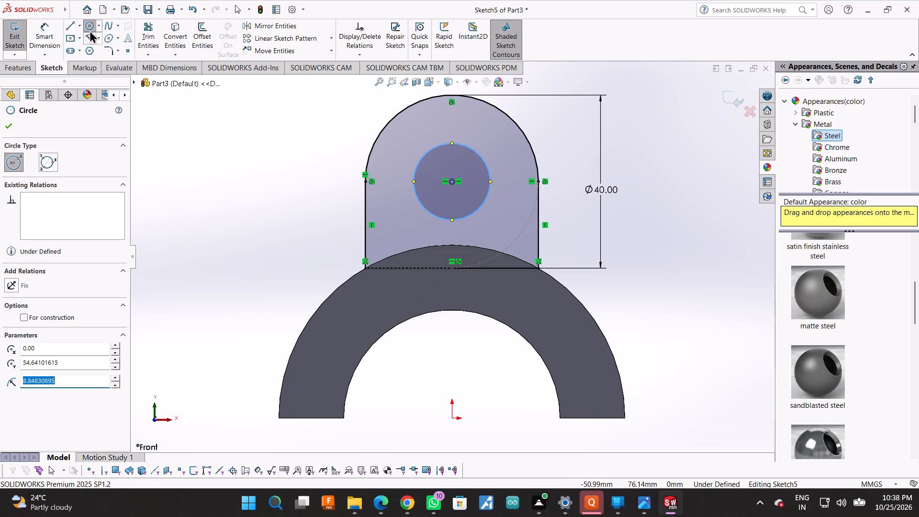
pyautogui.click(58, 27)
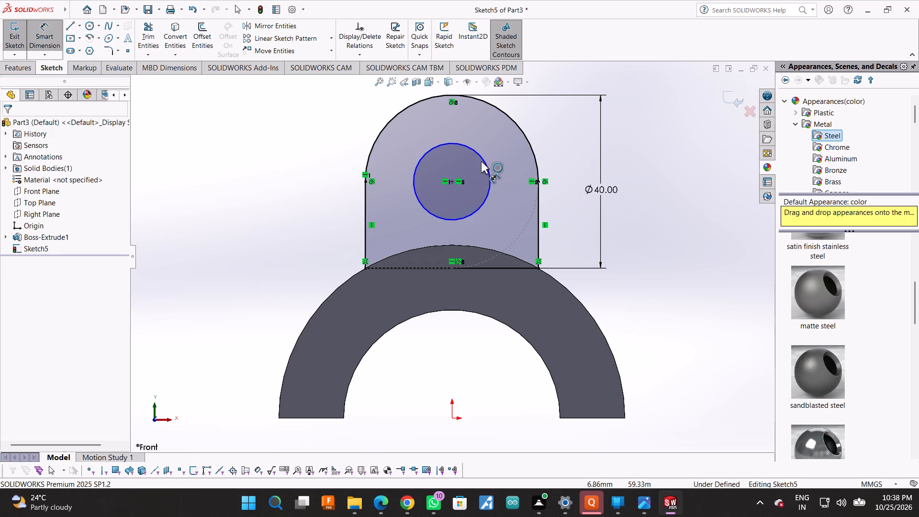
pyautogui.click(481, 161)
pyautogui.click(640, 159)
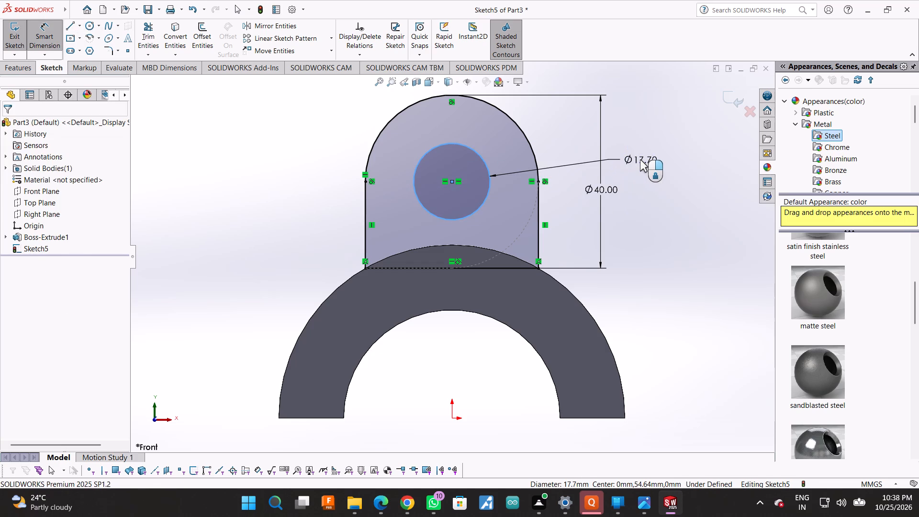
pyautogui.write('10')
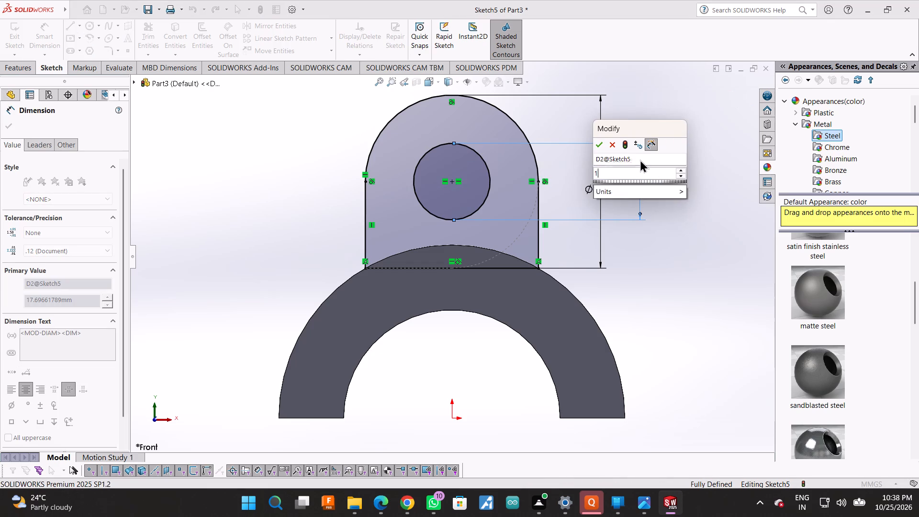
pyautogui.press('Return')
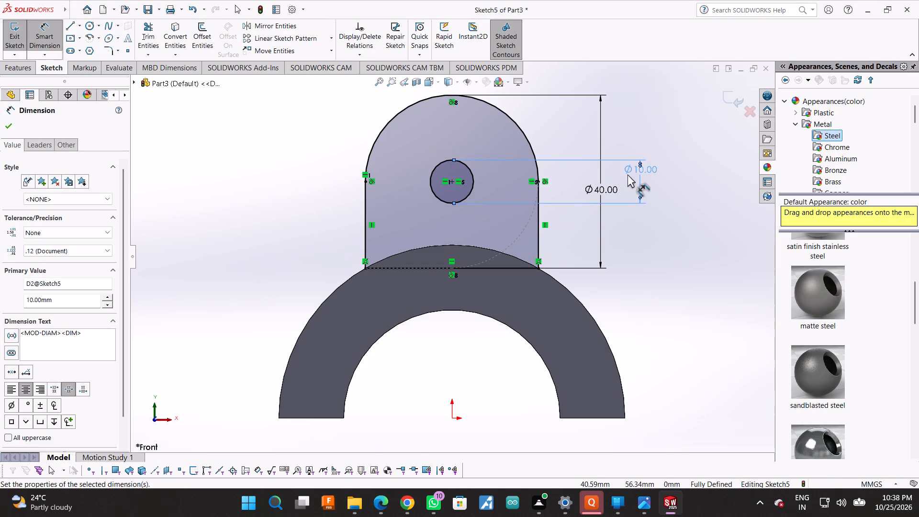
pyautogui.moveTo(601, 202); pyautogui.dragTo(549, 268, button='right')
pyautogui.rightClick(655, 268)
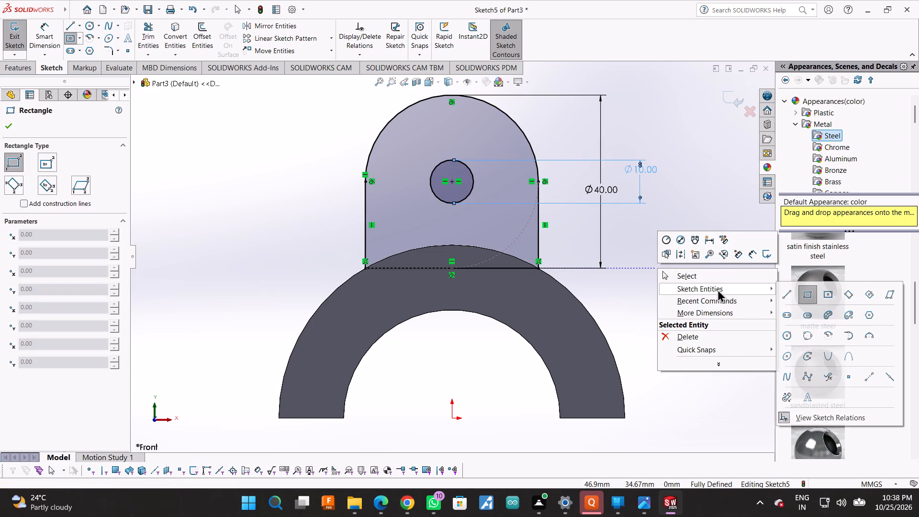
pyautogui.click(672, 272)
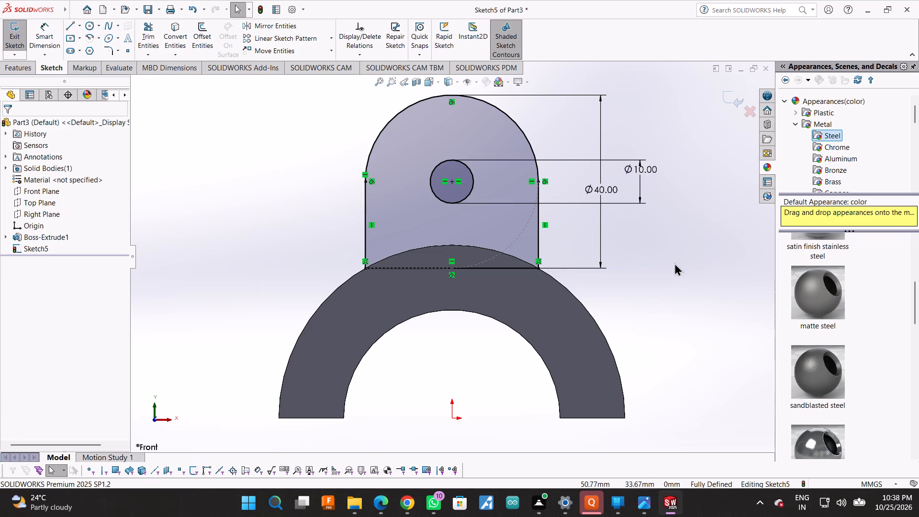
# Extrude the round-topped profile with its hole 30 mm from the mid plane, merged with the half-ring.
pyautogui.middleClick(682, 217)
pyautogui.middleClick(682, 217)
pyautogui.moveTo(681, 224); pyautogui.dragTo(659, 286, button='middle')
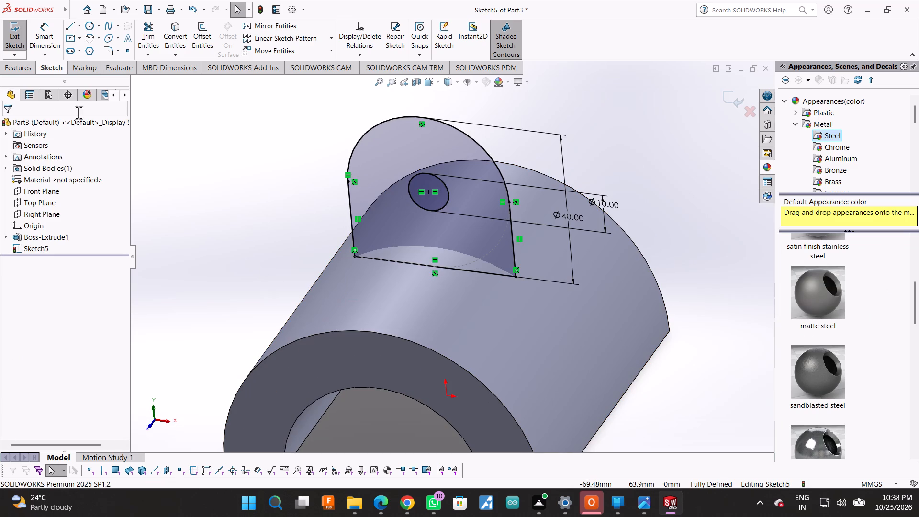
pyautogui.click(25, 68)
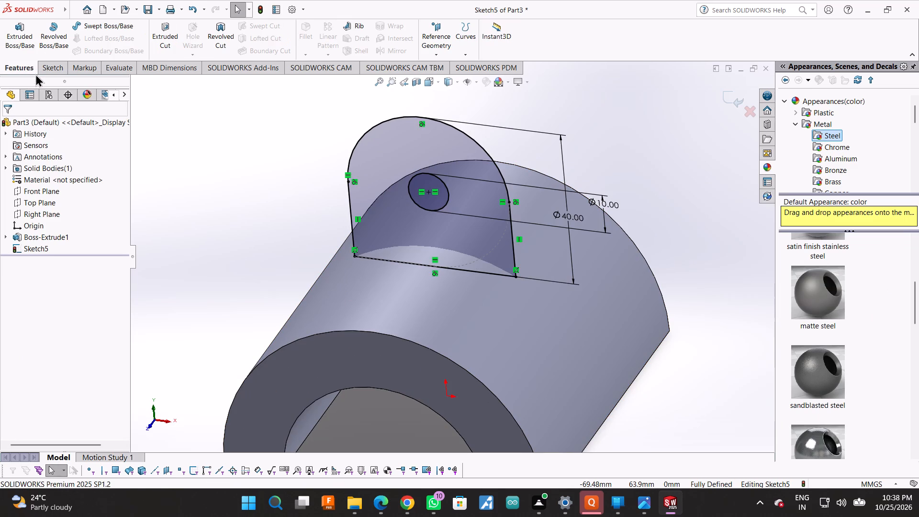
pyautogui.click(29, 28)
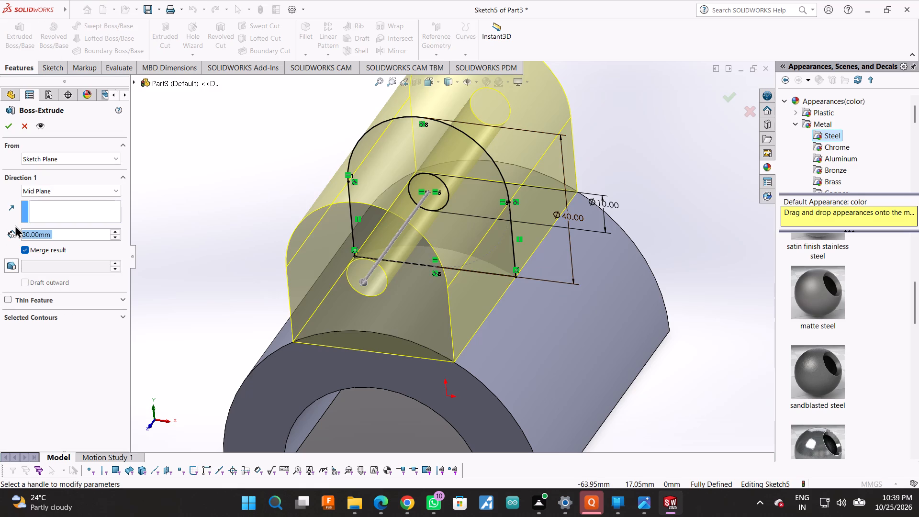
pyautogui.write('30')
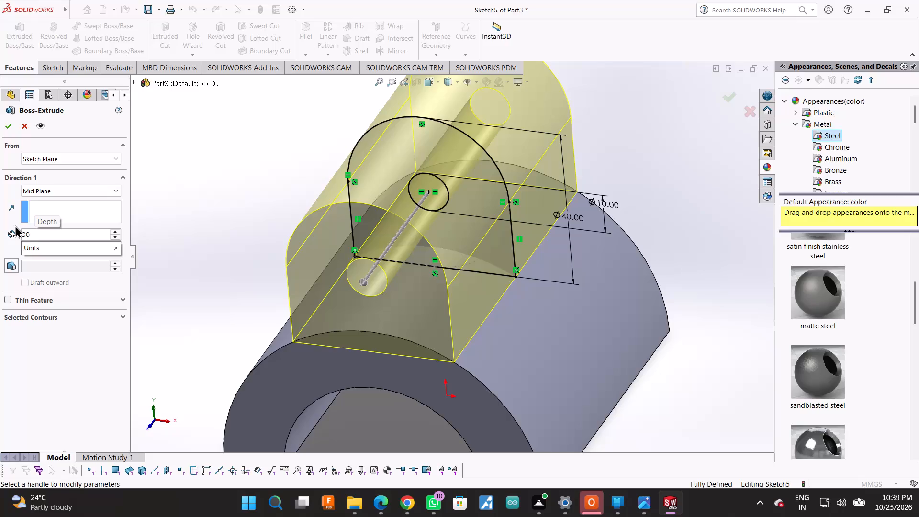
pyautogui.press('Return')
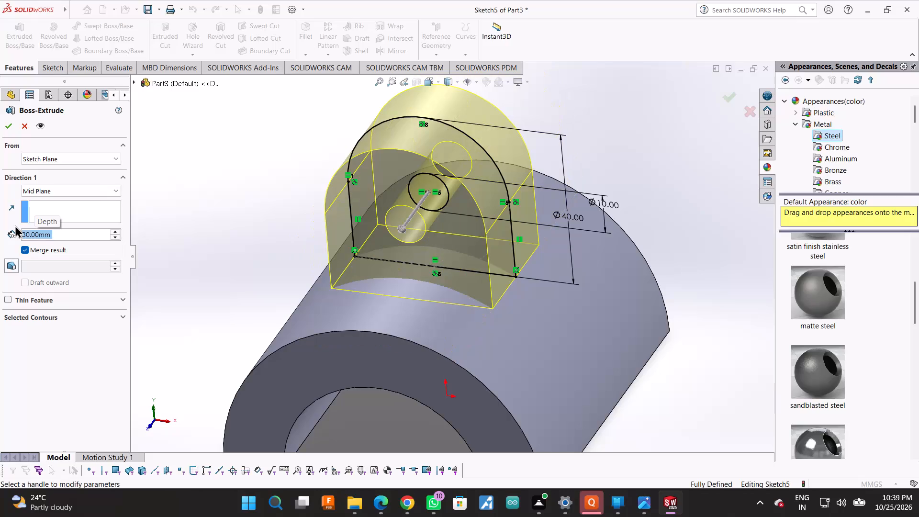
pyautogui.click(4, 124)
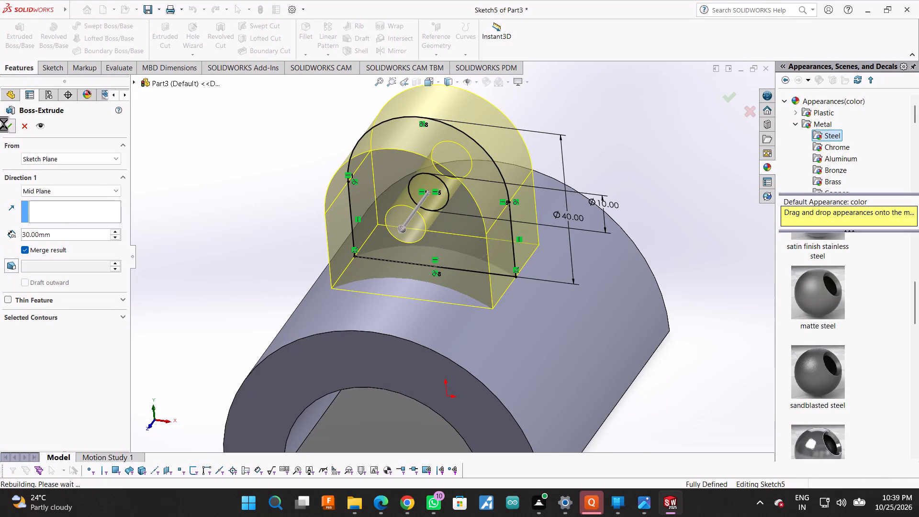
# Examine the bracket from below, the front and the side, checking the half-ring, upright and through-hole.
pyautogui.scroll(1, 604, 210)
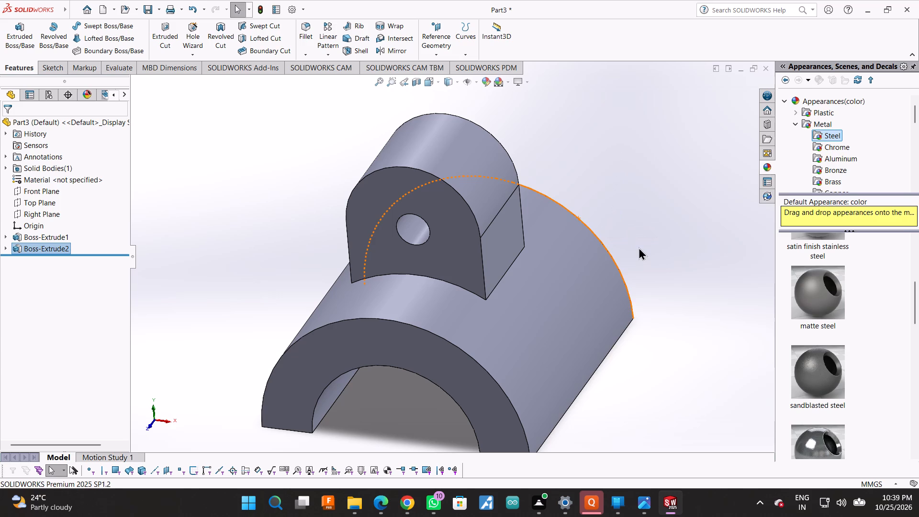
pyautogui.rightClick(657, 190)
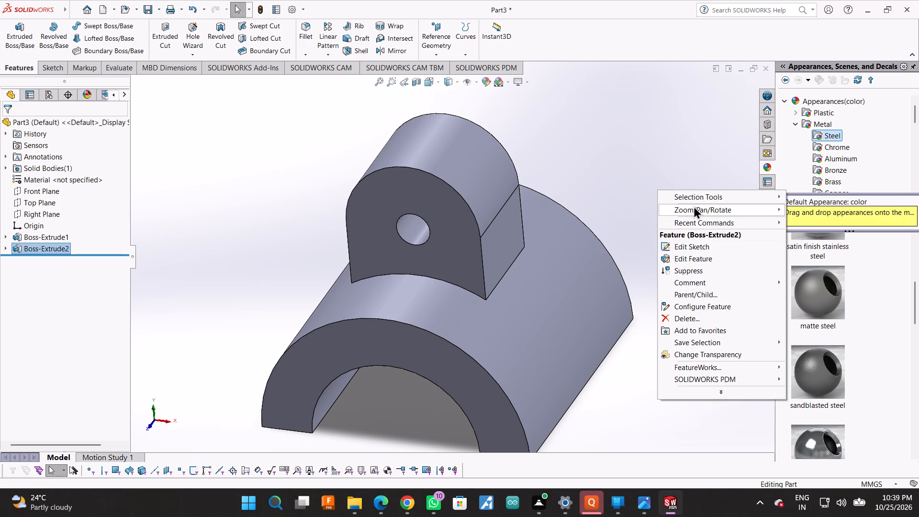
pyautogui.click(617, 178)
pyautogui.moveTo(616, 406); pyautogui.dragTo(630, 307, button='middle')
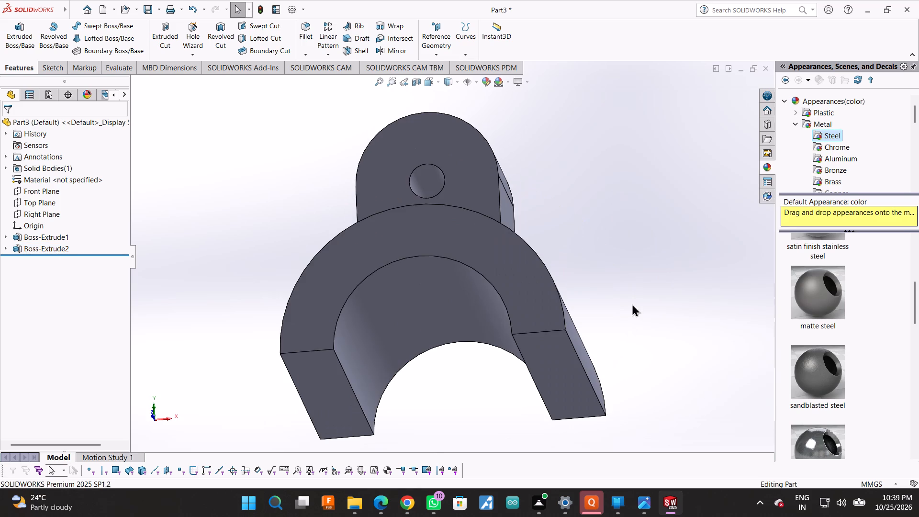
pyautogui.moveTo(653, 205); pyautogui.dragTo(663, 215, button='middle')
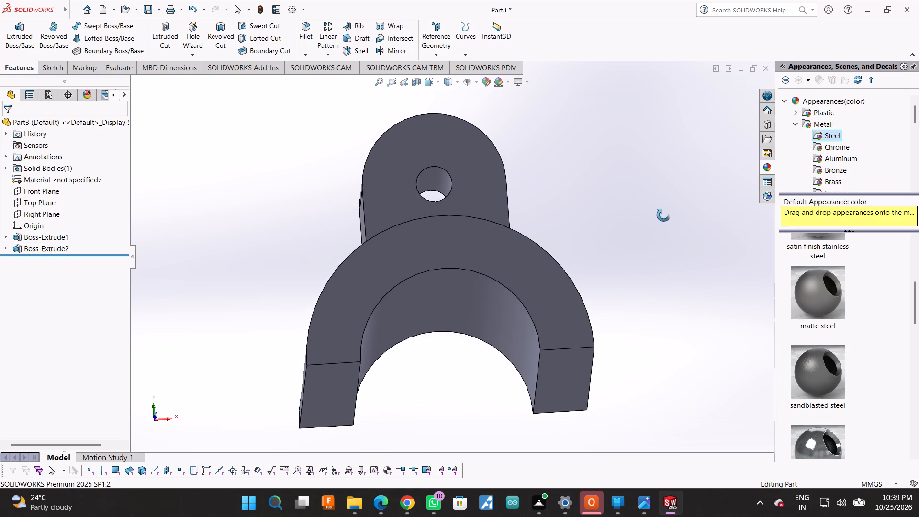
pyautogui.moveTo(663, 215); pyautogui.dragTo(650, 316, button='middle')
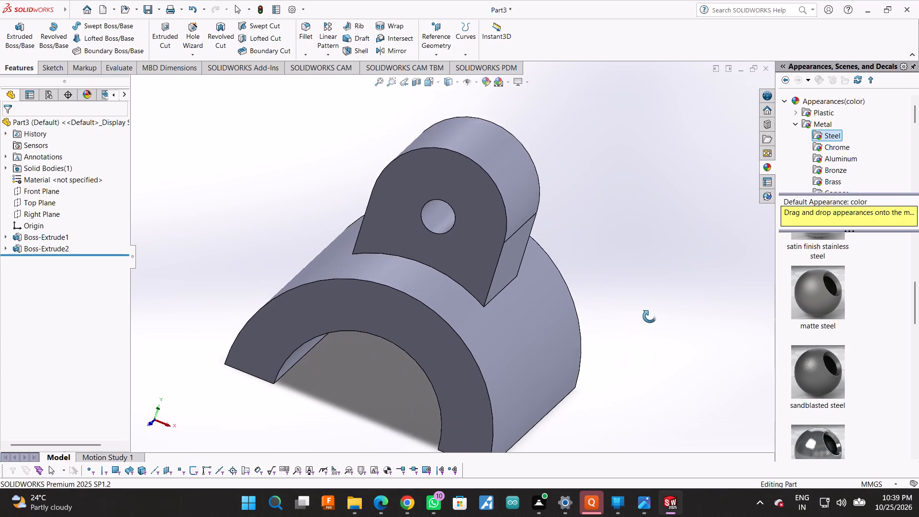
pyautogui.moveTo(650, 316); pyautogui.dragTo(644, 316, button='middle')
pyautogui.scroll(1, 644, 316)
pyautogui.middleClick(596, 268)
pyautogui.moveTo(576, 264); pyautogui.dragTo(544, 244, button='middle')
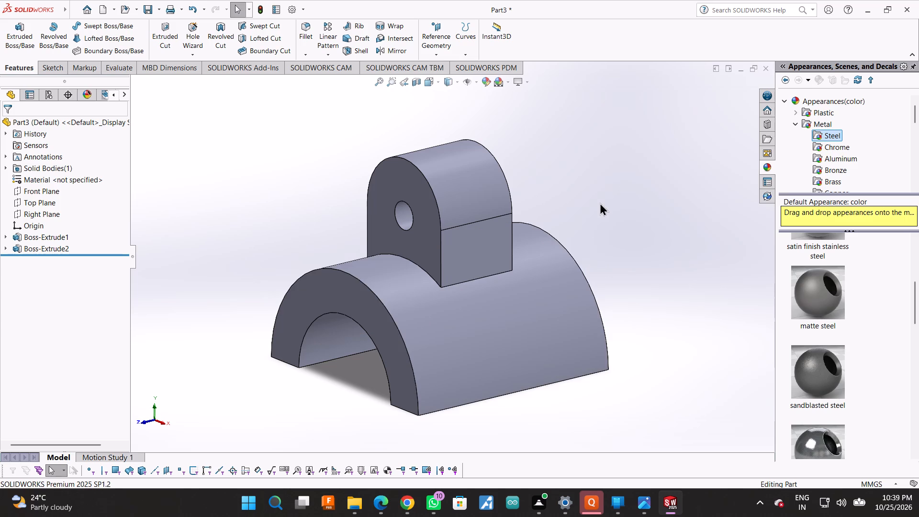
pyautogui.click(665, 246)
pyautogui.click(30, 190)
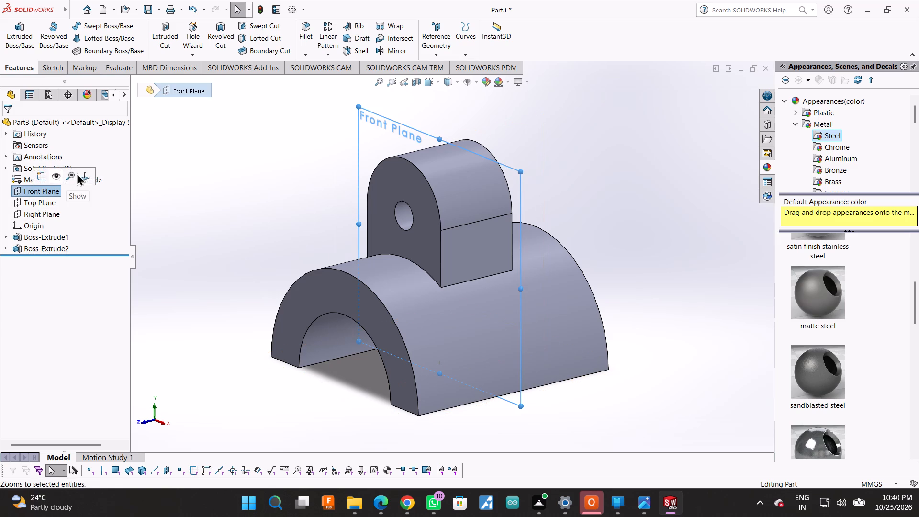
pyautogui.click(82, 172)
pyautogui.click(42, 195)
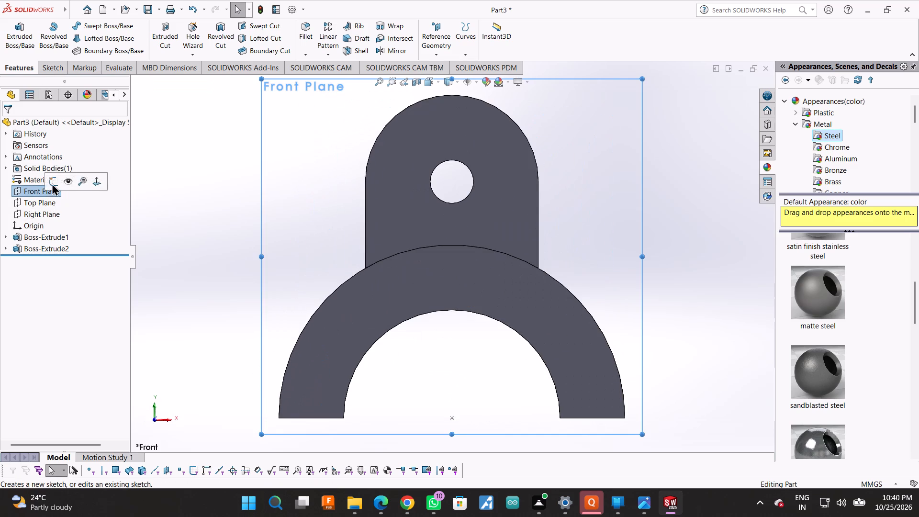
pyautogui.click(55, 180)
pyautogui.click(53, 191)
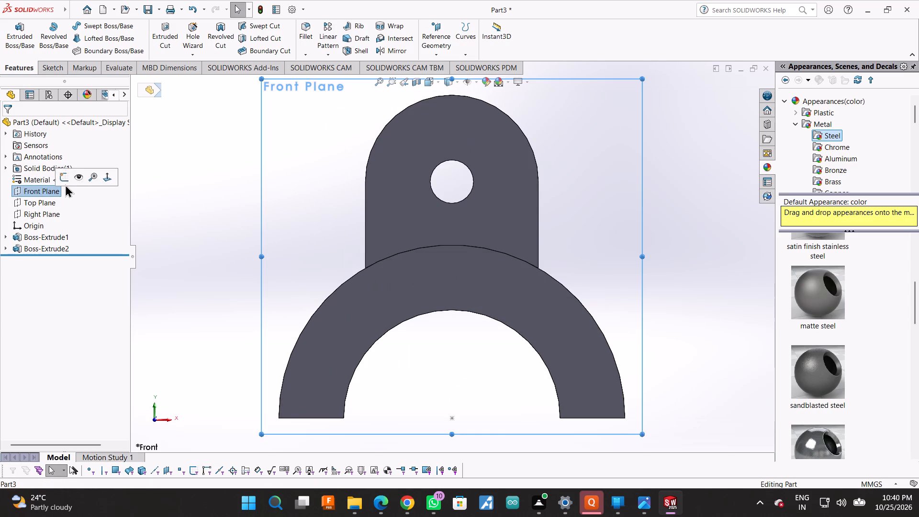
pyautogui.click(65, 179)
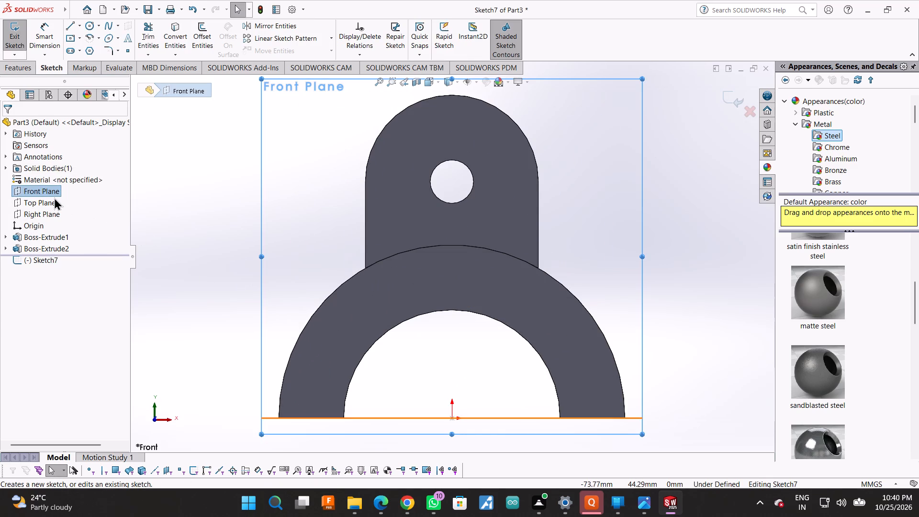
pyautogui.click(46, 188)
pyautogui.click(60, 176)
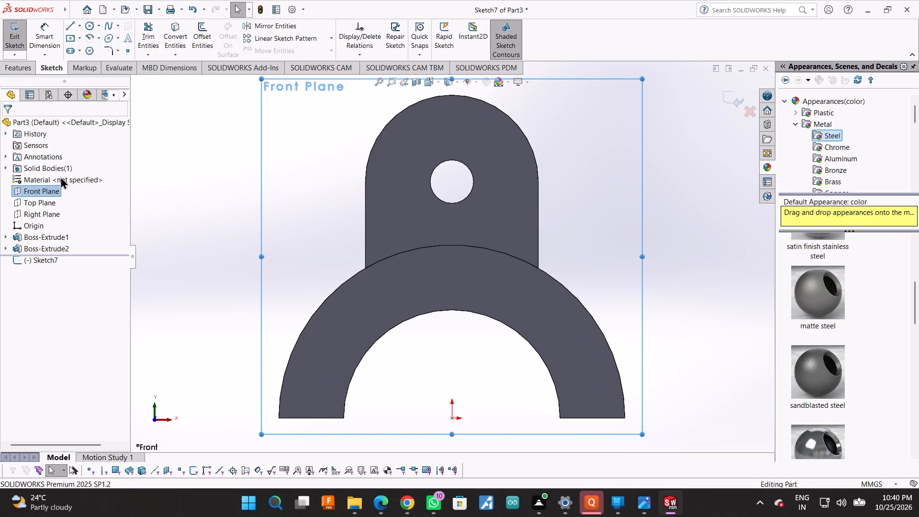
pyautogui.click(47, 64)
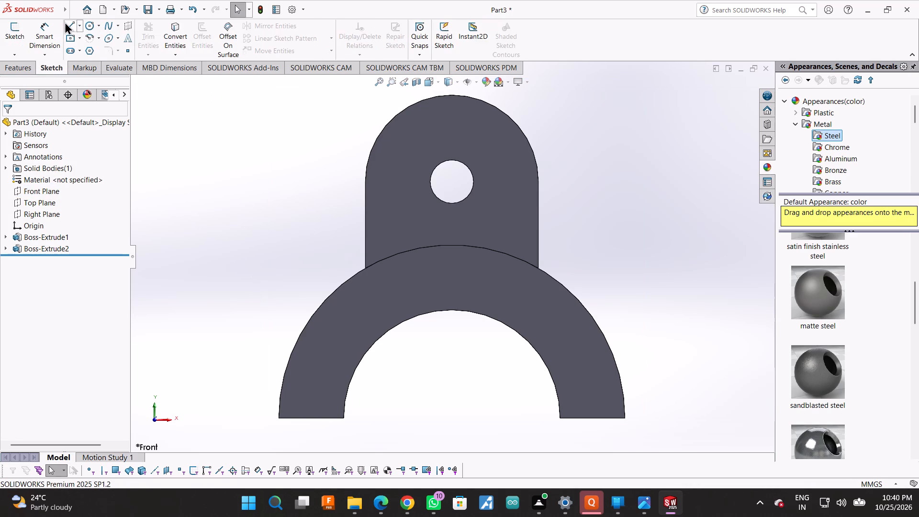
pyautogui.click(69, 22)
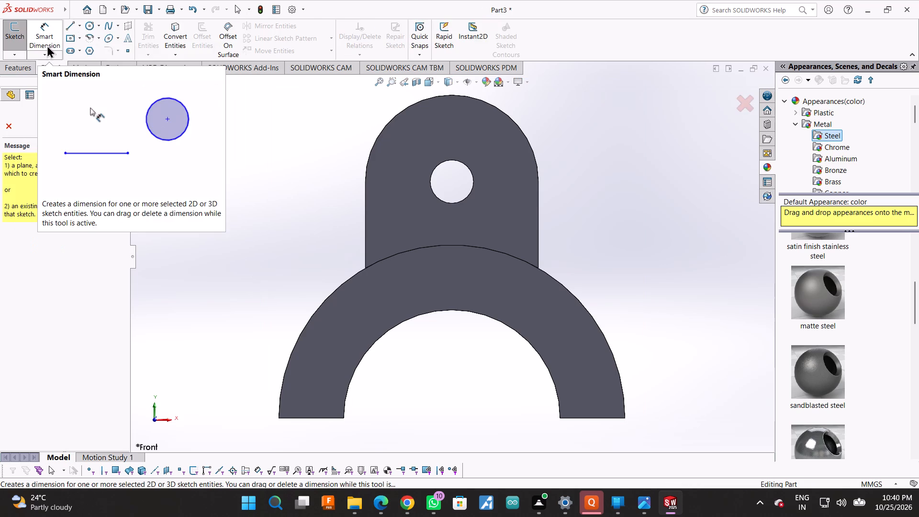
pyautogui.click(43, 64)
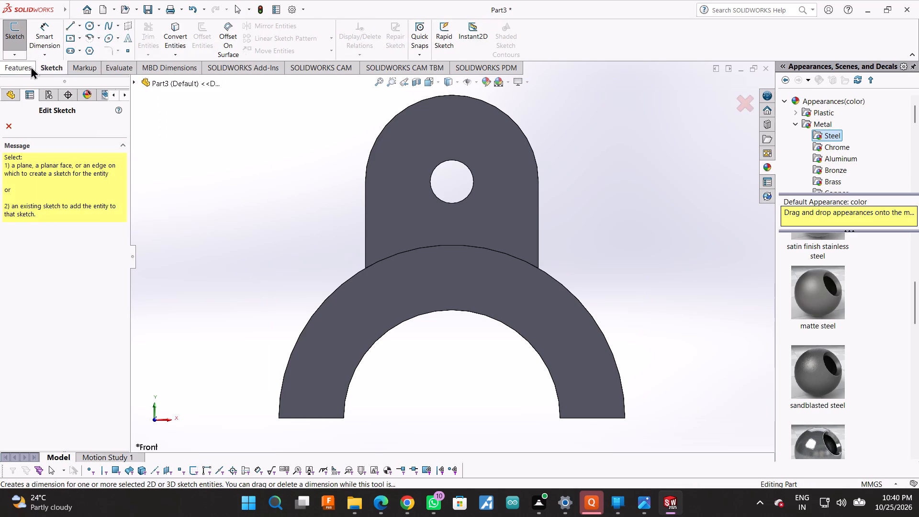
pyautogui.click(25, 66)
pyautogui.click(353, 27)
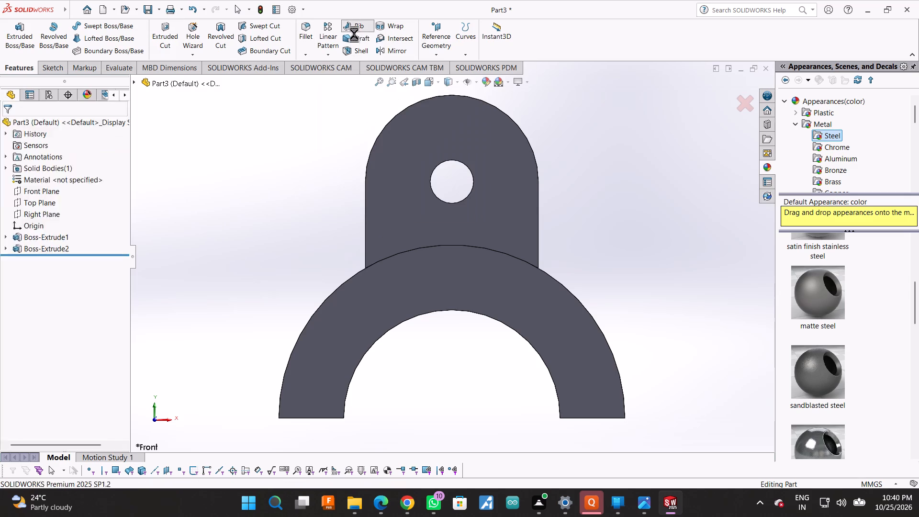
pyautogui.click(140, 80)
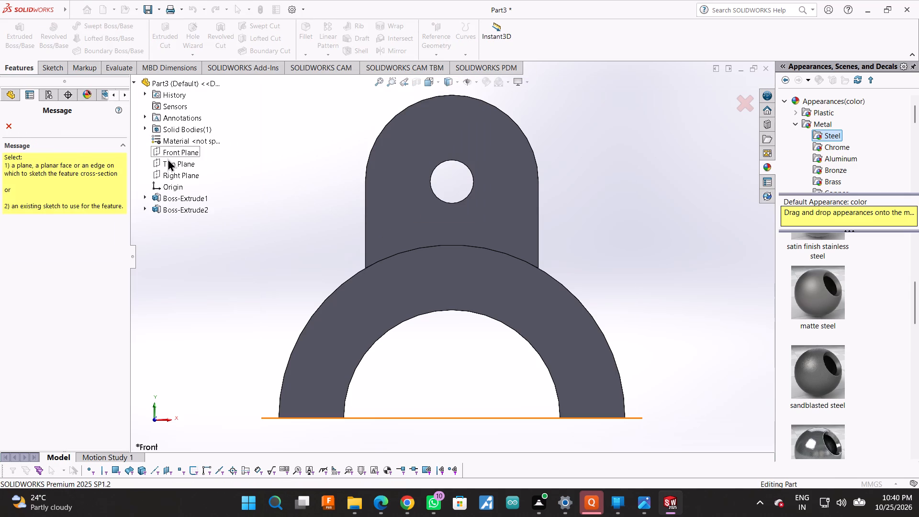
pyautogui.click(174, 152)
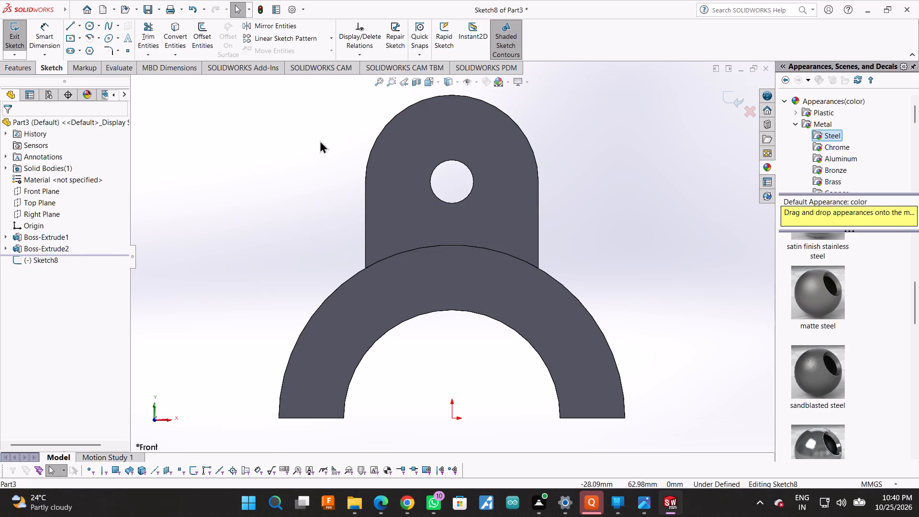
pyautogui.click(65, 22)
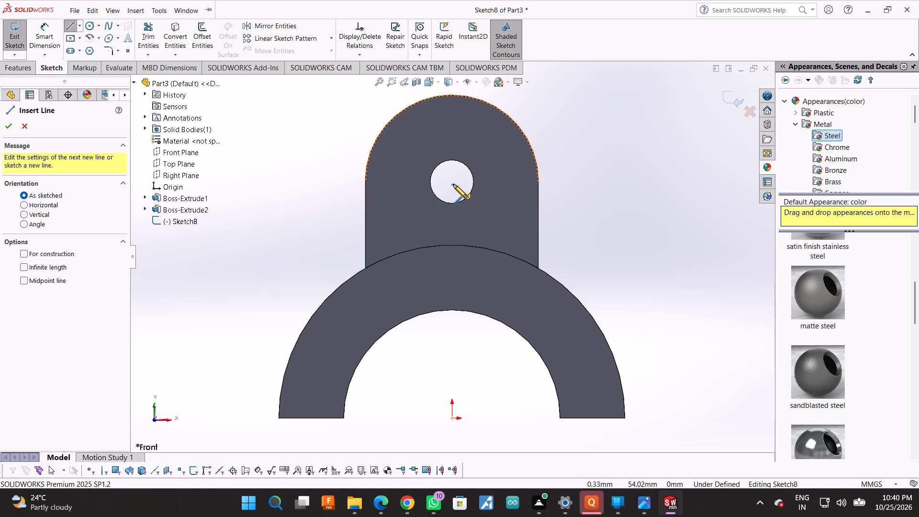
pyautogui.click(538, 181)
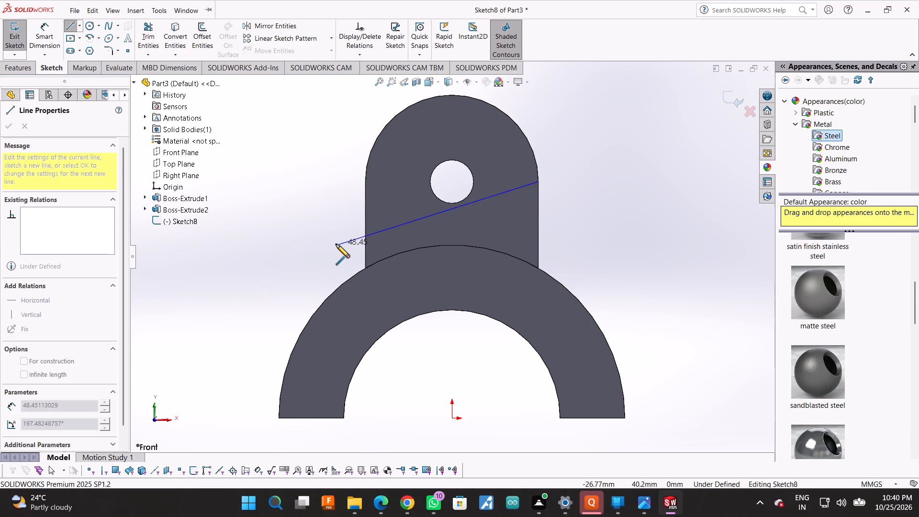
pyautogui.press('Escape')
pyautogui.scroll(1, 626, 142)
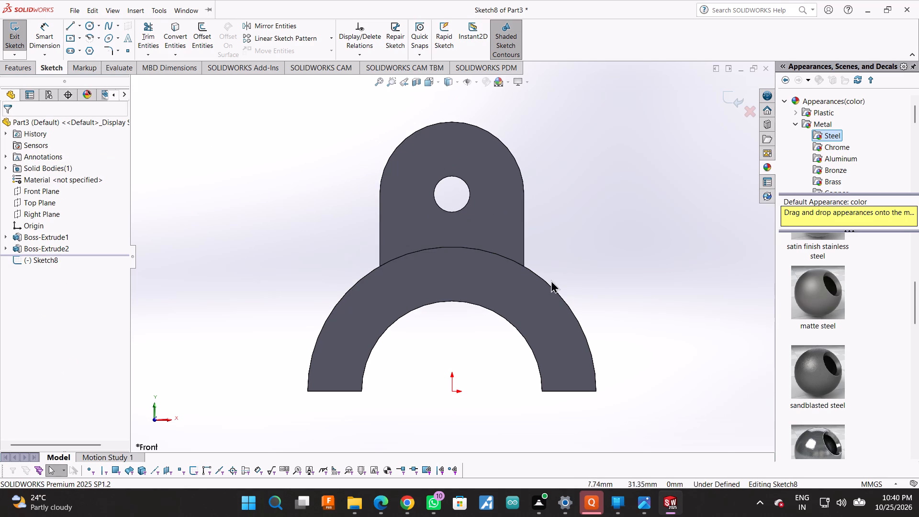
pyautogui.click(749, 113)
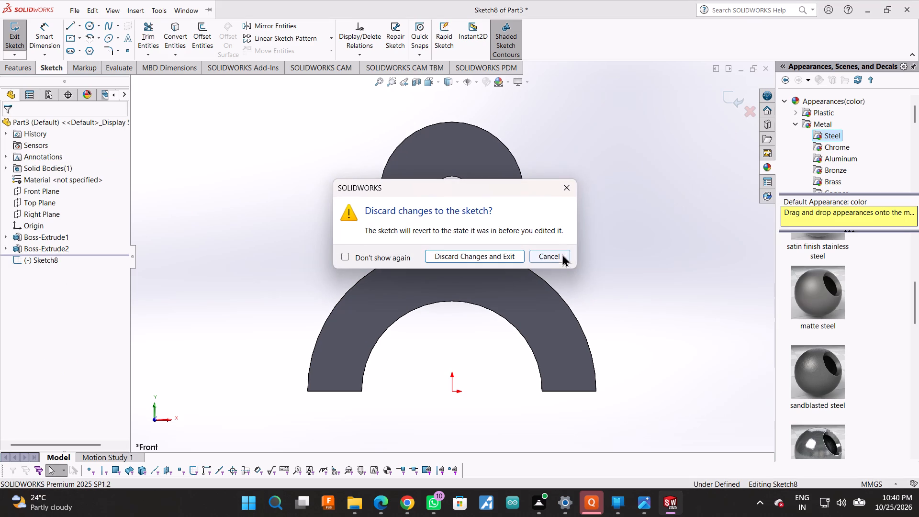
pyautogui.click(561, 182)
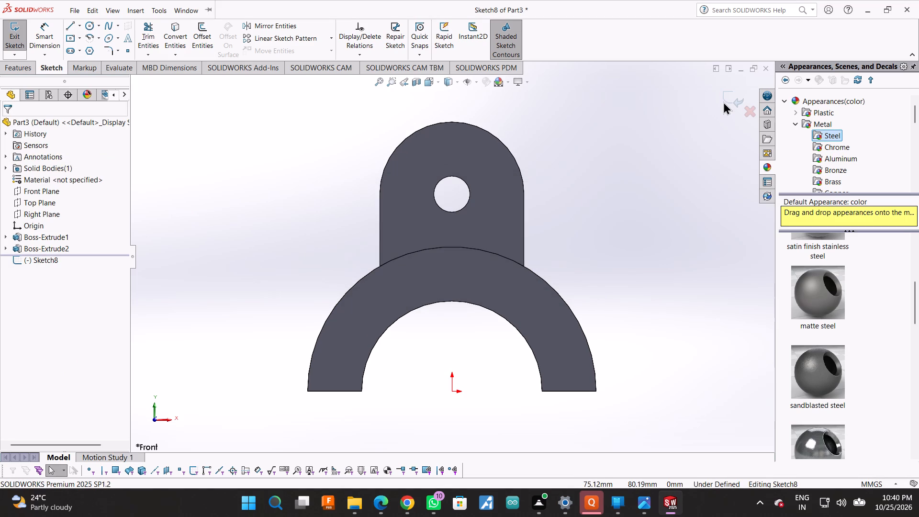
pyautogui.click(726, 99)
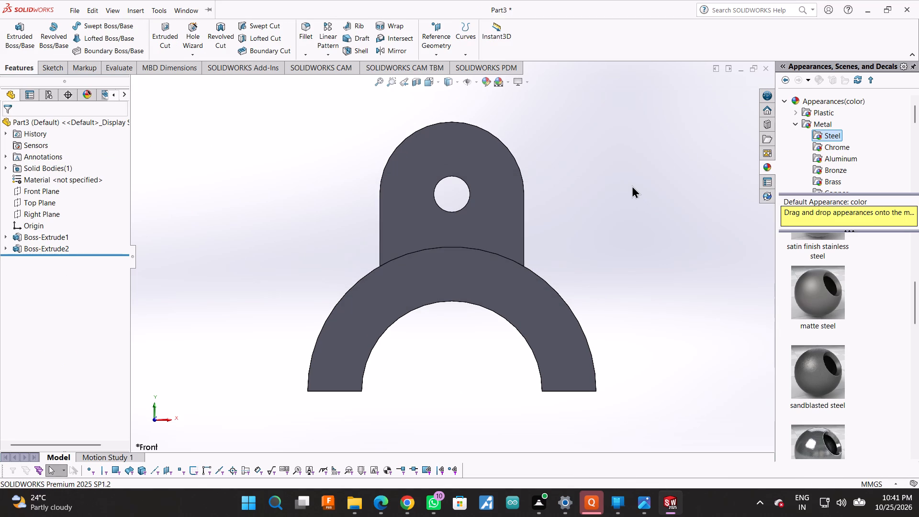
# Examine the bracket from an angled view, checking where the upright meets the half-ring.
pyautogui.middleClick(595, 283)
pyautogui.rightClick(557, 212)
pyautogui.click(562, 249)
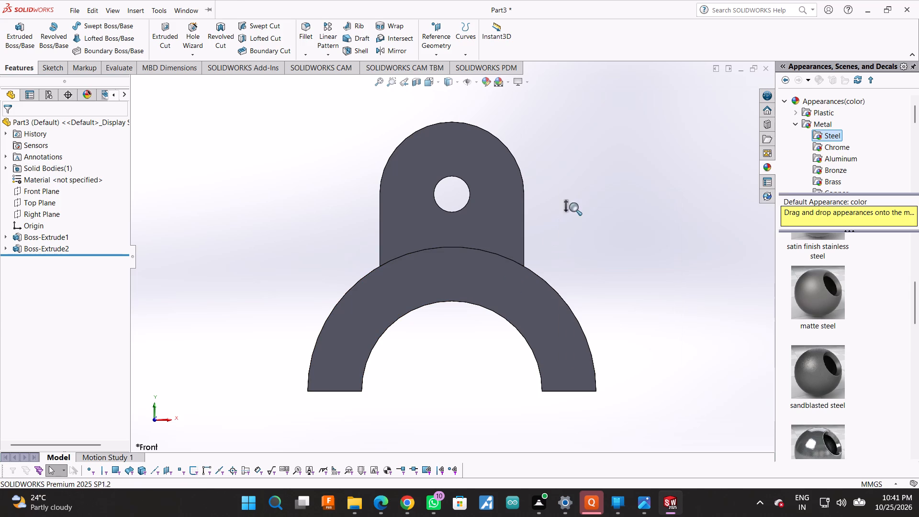
pyautogui.rightClick(578, 197)
pyautogui.click(591, 253)
pyautogui.moveTo(594, 225); pyautogui.dragTo(575, 237)
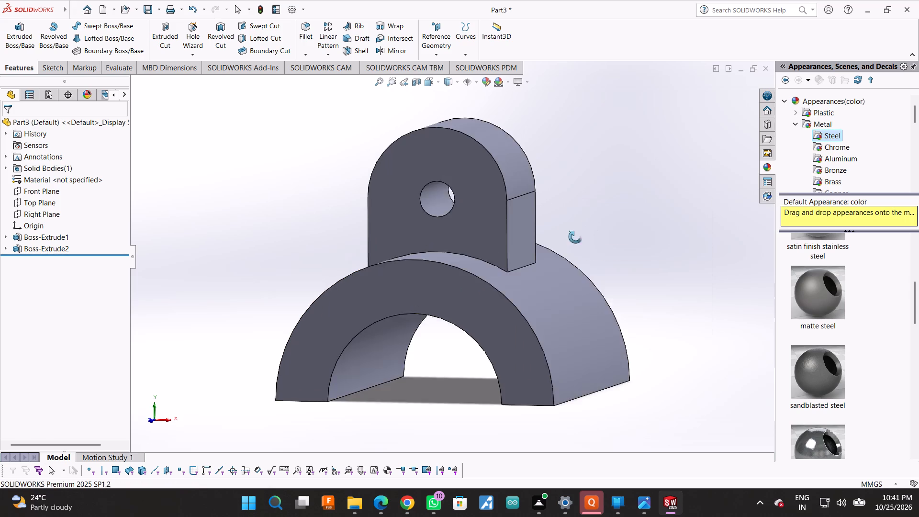
pyautogui.moveTo(575, 237); pyautogui.dragTo(566, 246)
pyautogui.click(565, 247)
pyautogui.click(622, 213)
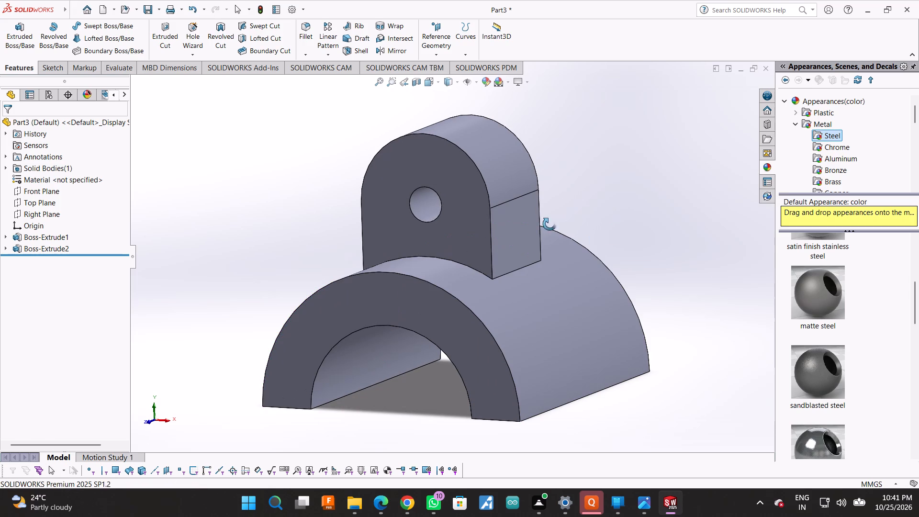
pyautogui.press('Escape')
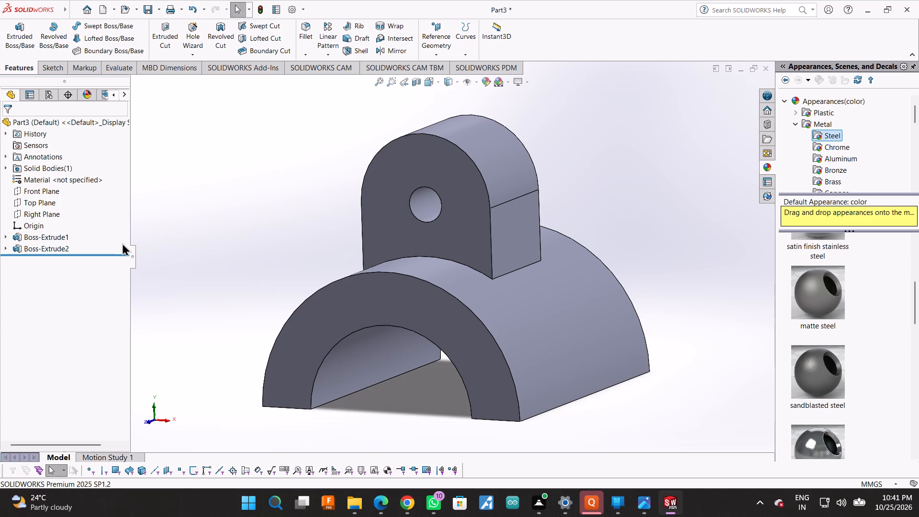
# Open a new sketch on the Top Plane, viewed face-on, ready to draw lines.
pyautogui.click(48, 205)
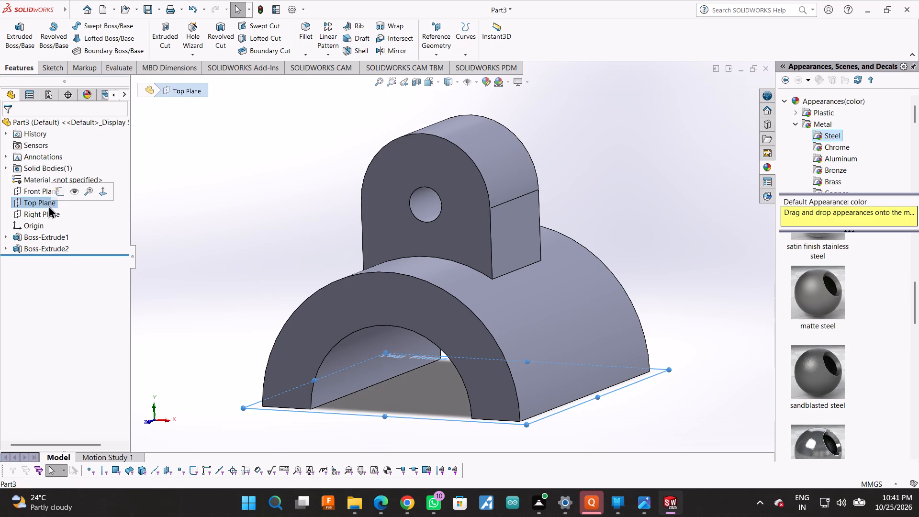
pyautogui.click(98, 190)
pyautogui.click(42, 198)
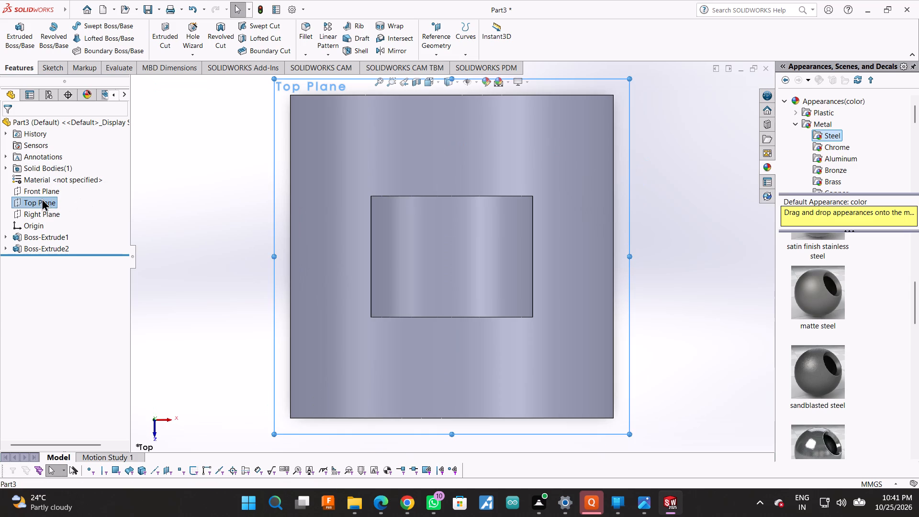
pyautogui.click(49, 186)
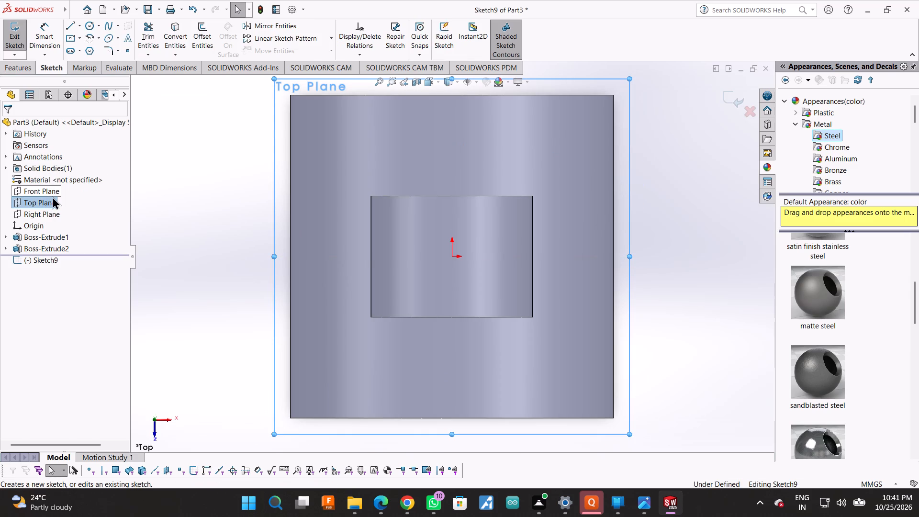
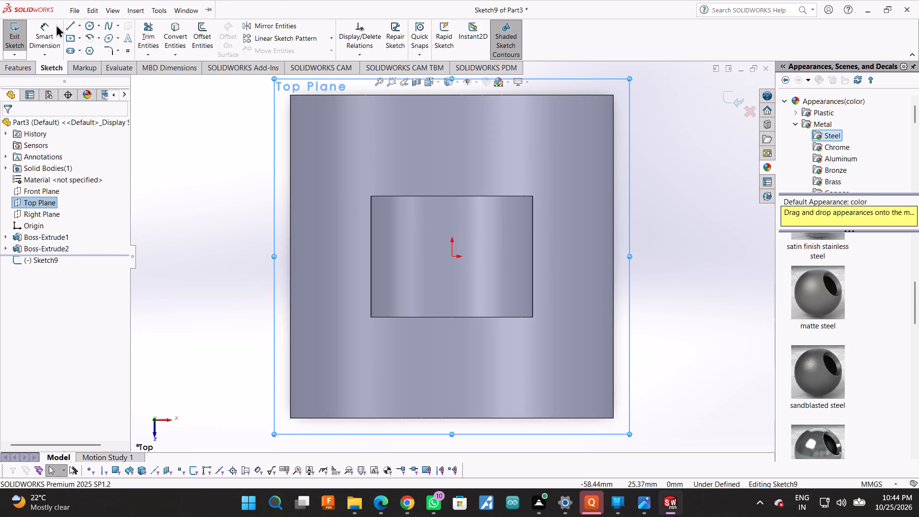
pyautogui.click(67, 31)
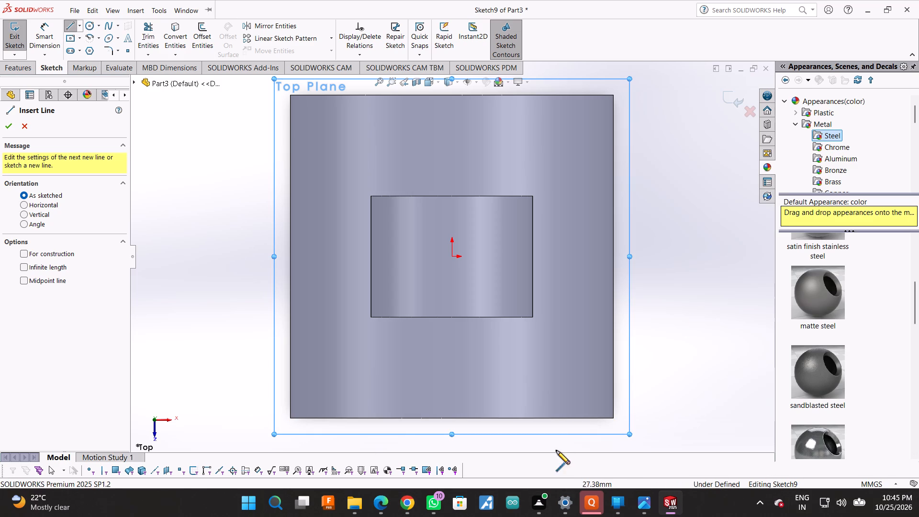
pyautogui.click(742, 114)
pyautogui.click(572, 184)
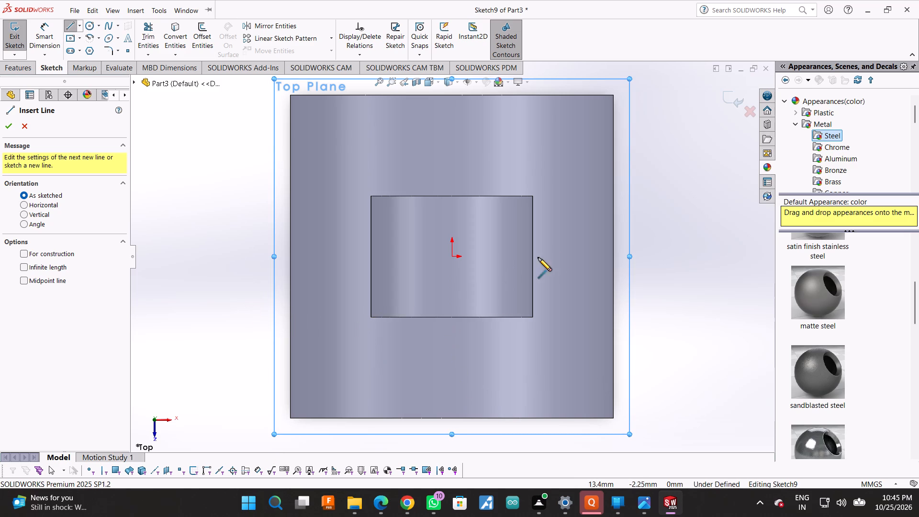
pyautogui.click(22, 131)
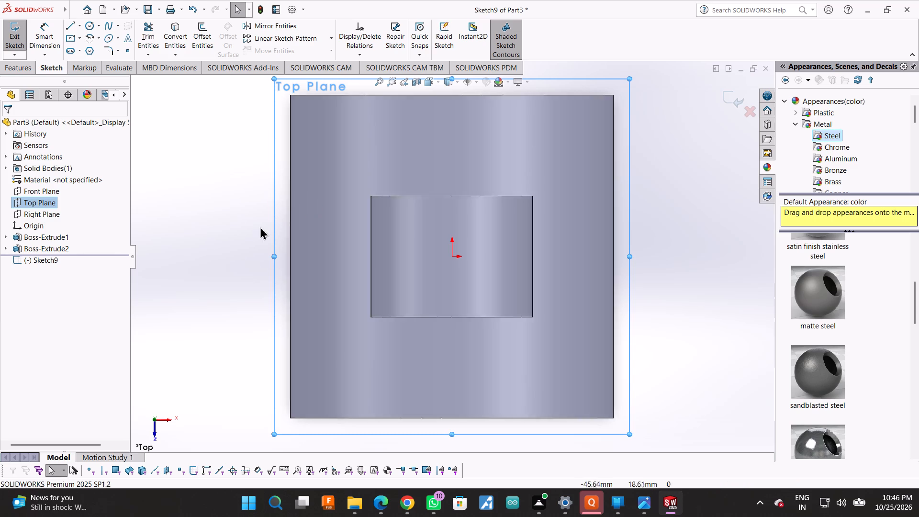
# Look at the half-ring's underside and view the Top Plane sketch face-on from below.
pyautogui.rightClick(653, 187)
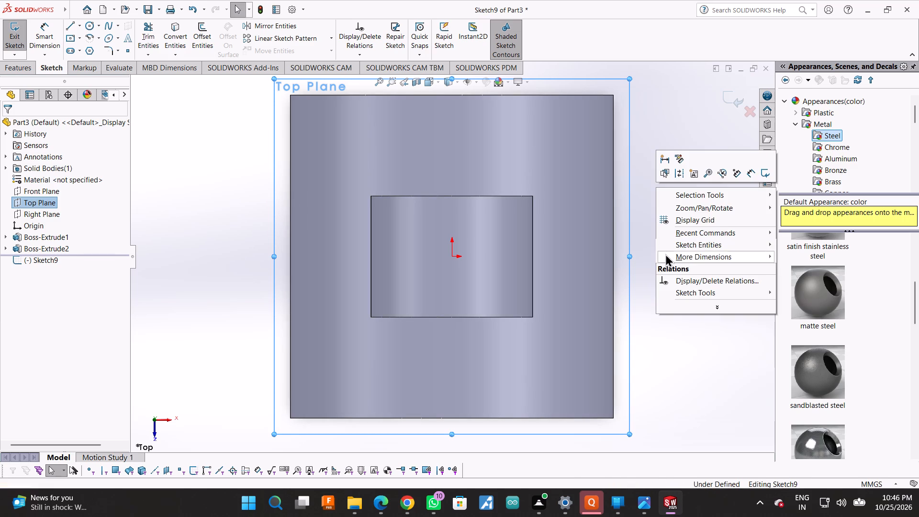
pyautogui.click(707, 213)
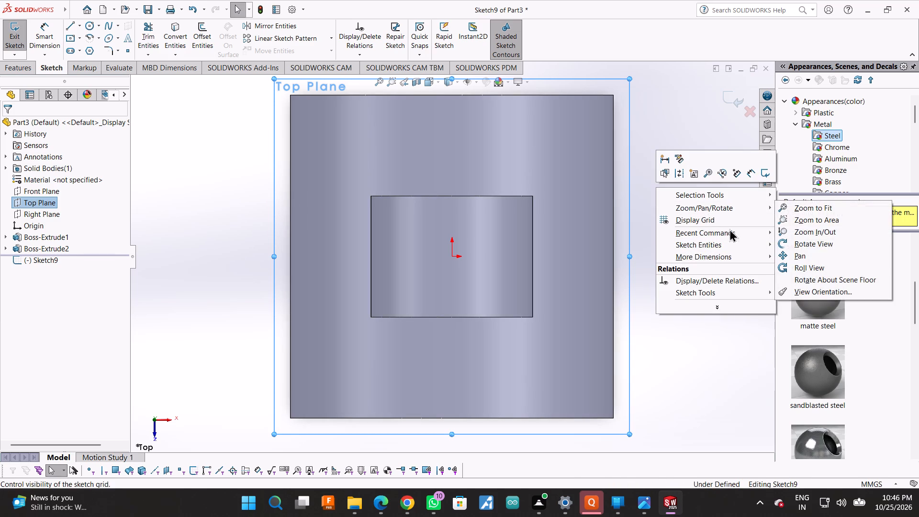
pyautogui.click(783, 243)
pyautogui.moveTo(683, 333); pyautogui.dragTo(677, 51, button='middle')
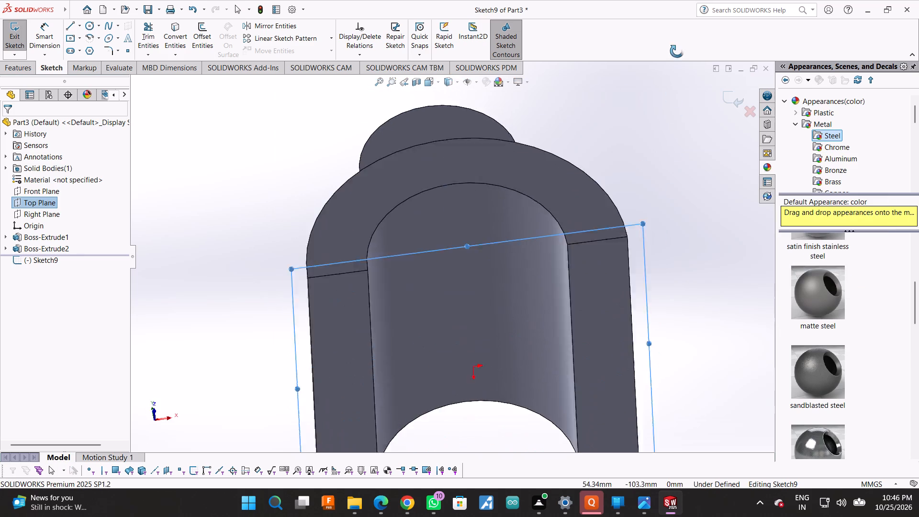
pyautogui.moveTo(677, 51); pyautogui.dragTo(679, 43, button='middle')
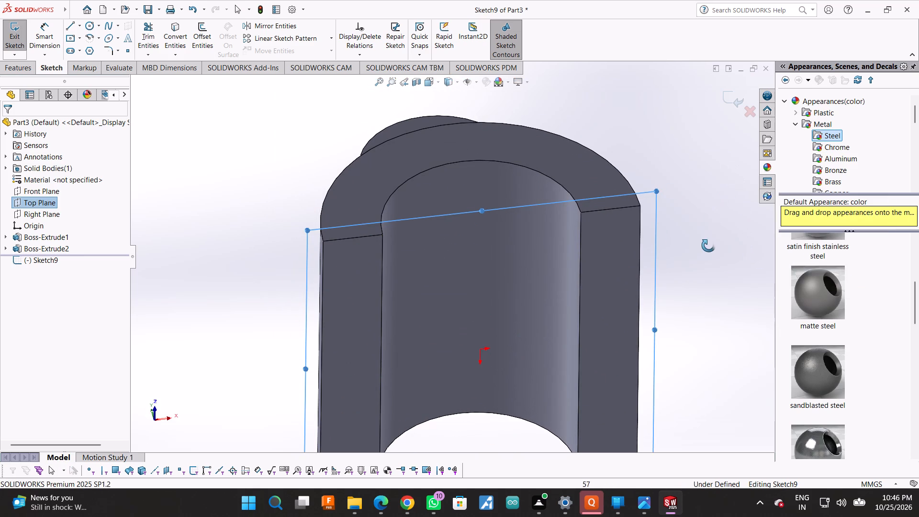
pyautogui.moveTo(626, 133); pyautogui.dragTo(616, 97, button='middle')
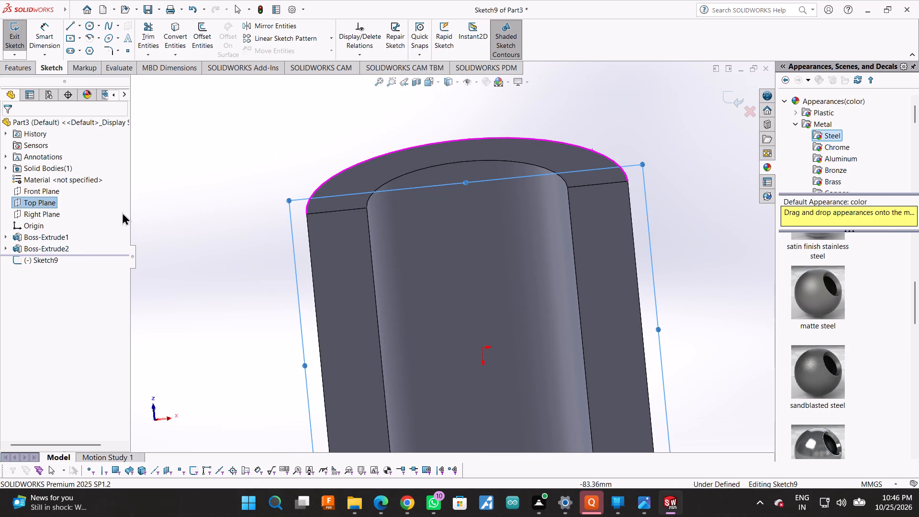
pyautogui.click(51, 202)
pyautogui.click(64, 202)
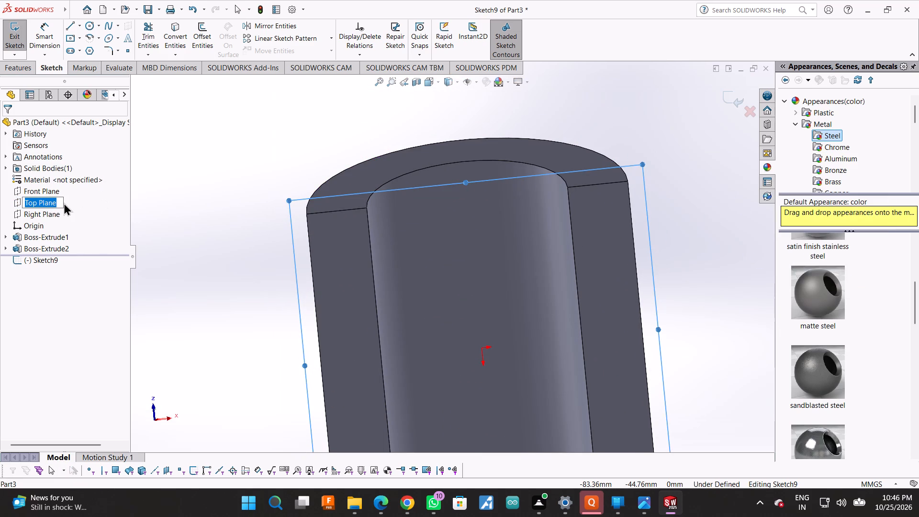
pyautogui.click(61, 203)
pyautogui.click(65, 204)
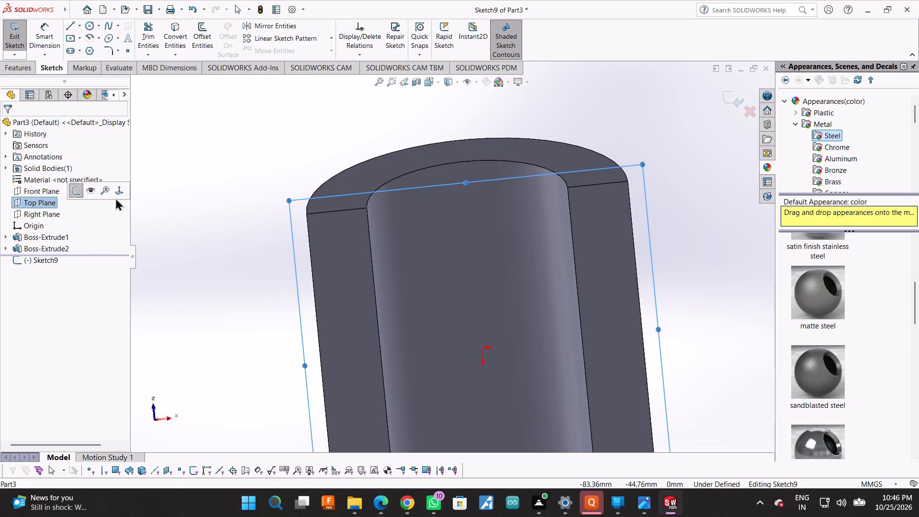
pyautogui.click(121, 193)
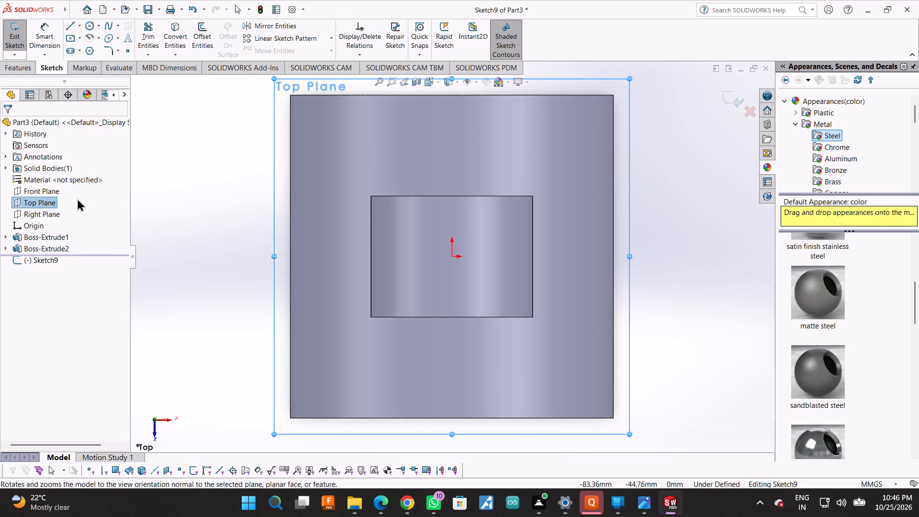
pyautogui.click(51, 205)
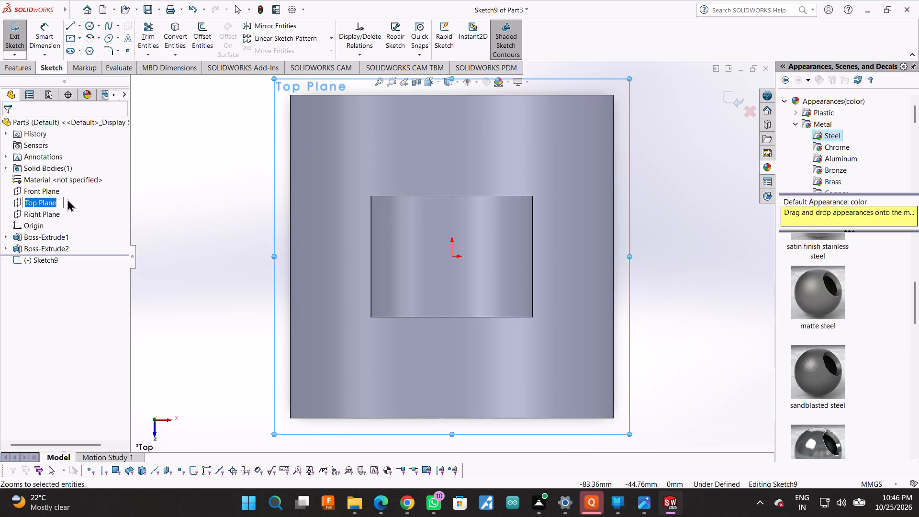
pyautogui.click(67, 205)
pyautogui.click(119, 191)
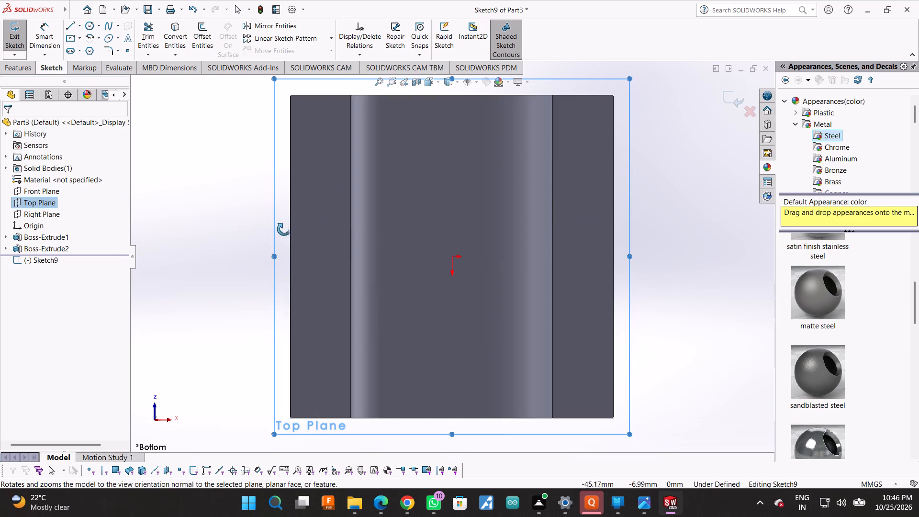
pyautogui.scroll(1, 318, 325)
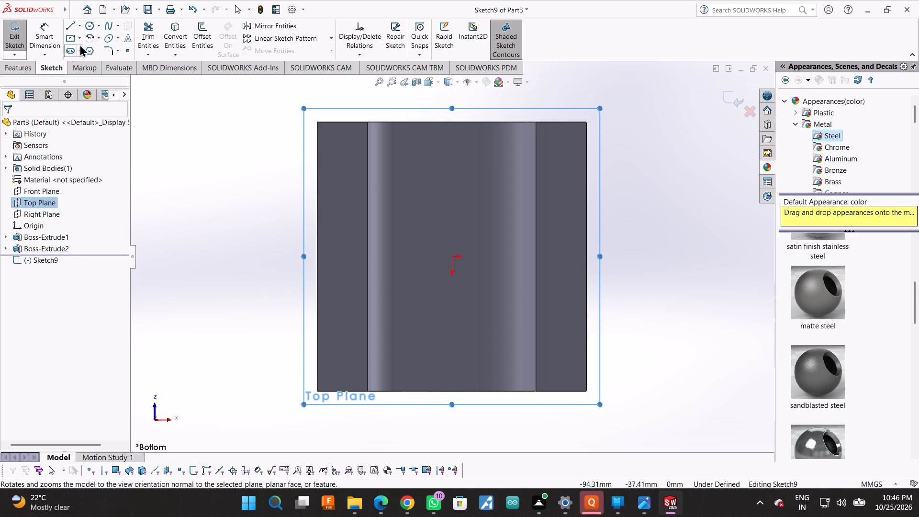
# Draw a 40 mm vertical construction centreline from the midpoint of the half-ring's end edge to the origin.
pyautogui.click(68, 23)
pyautogui.click(78, 26)
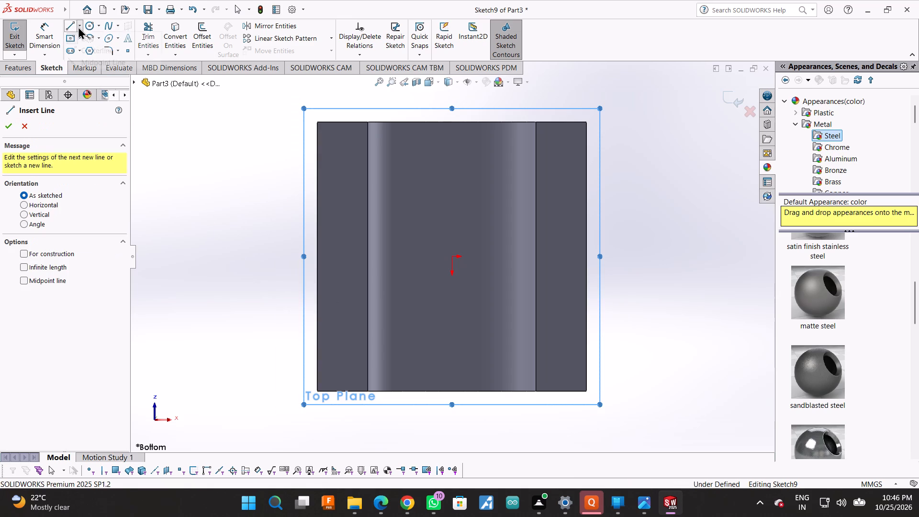
pyautogui.click(80, 49)
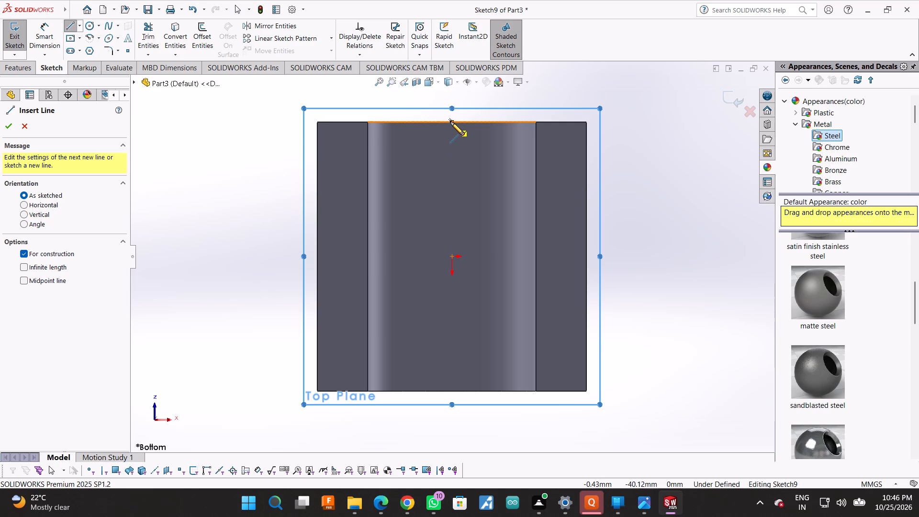
pyautogui.click(451, 122)
pyautogui.click(453, 259)
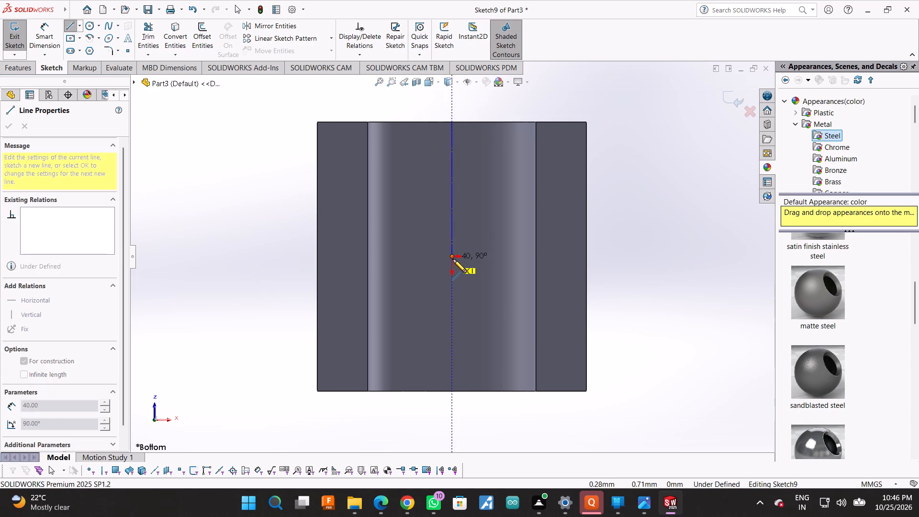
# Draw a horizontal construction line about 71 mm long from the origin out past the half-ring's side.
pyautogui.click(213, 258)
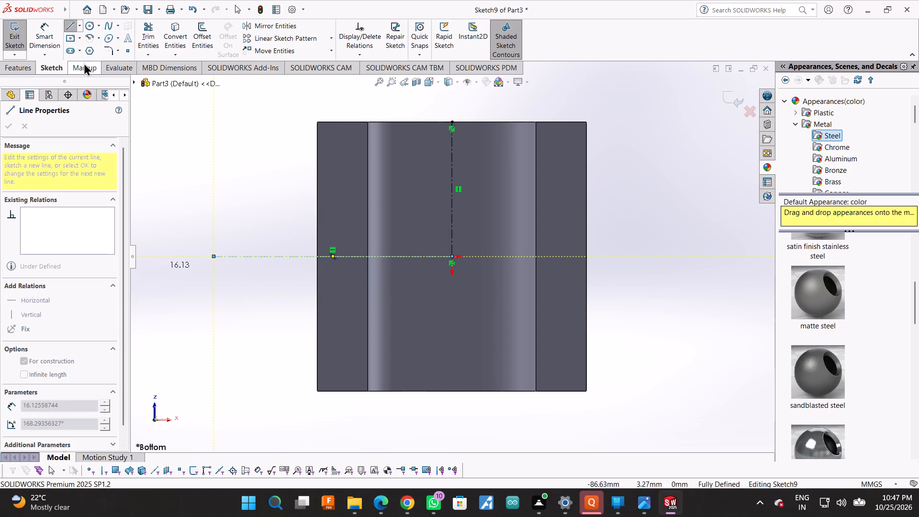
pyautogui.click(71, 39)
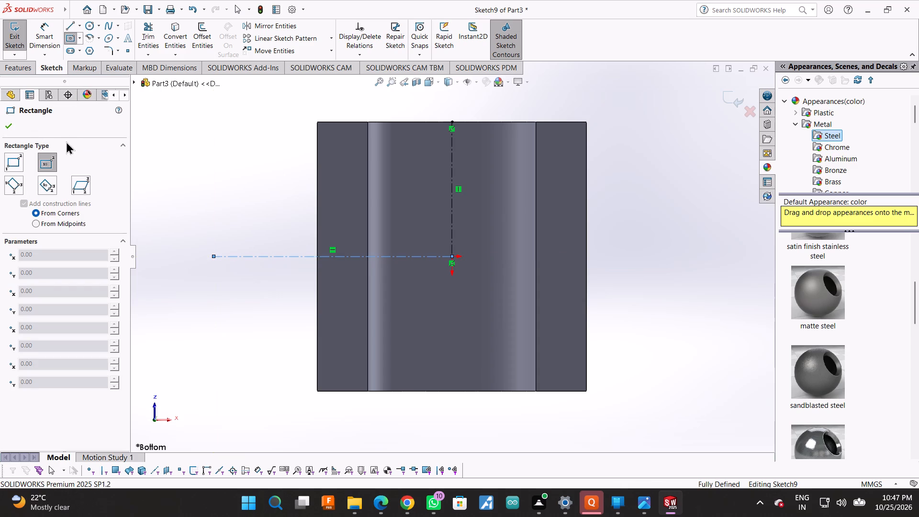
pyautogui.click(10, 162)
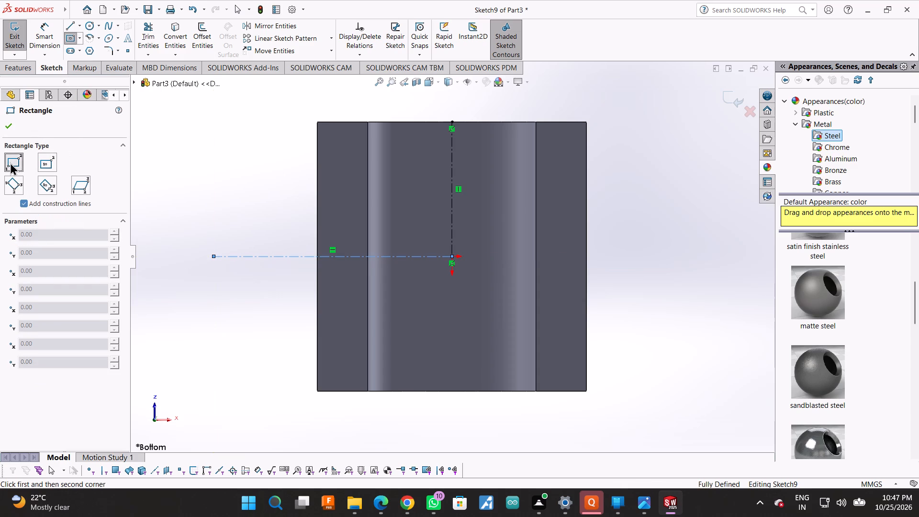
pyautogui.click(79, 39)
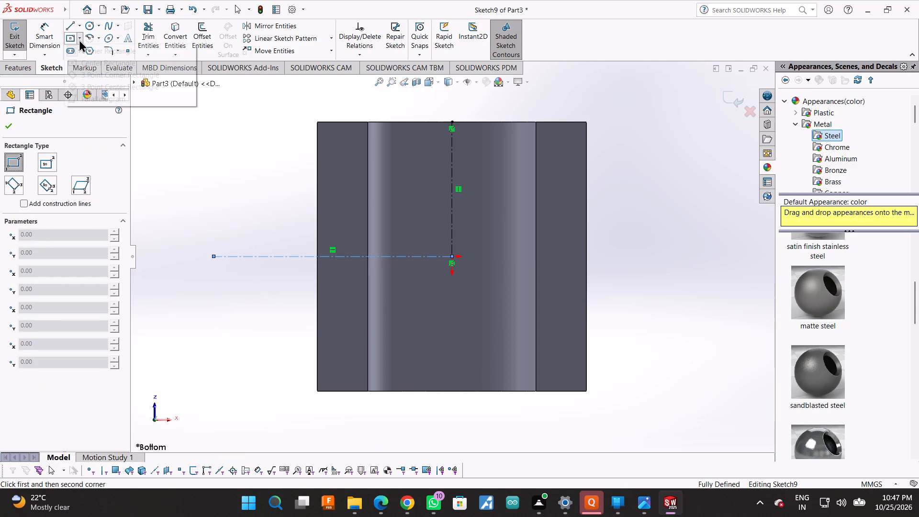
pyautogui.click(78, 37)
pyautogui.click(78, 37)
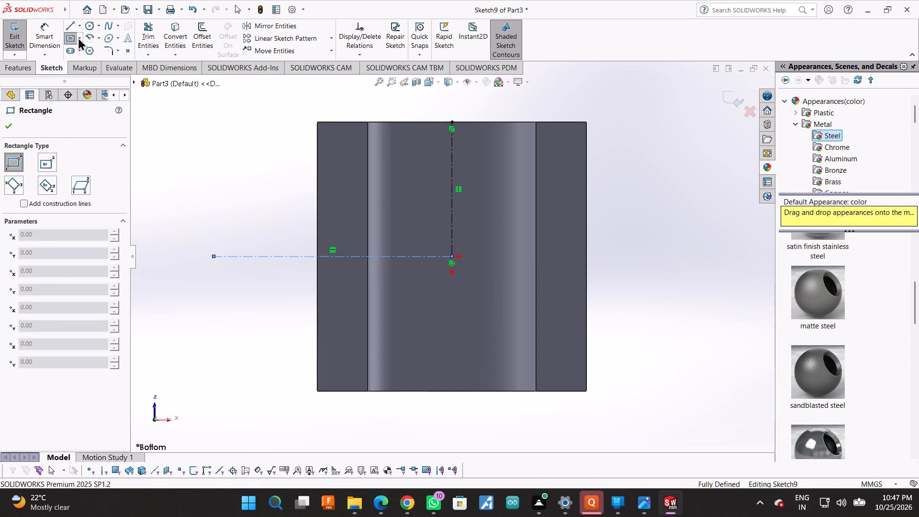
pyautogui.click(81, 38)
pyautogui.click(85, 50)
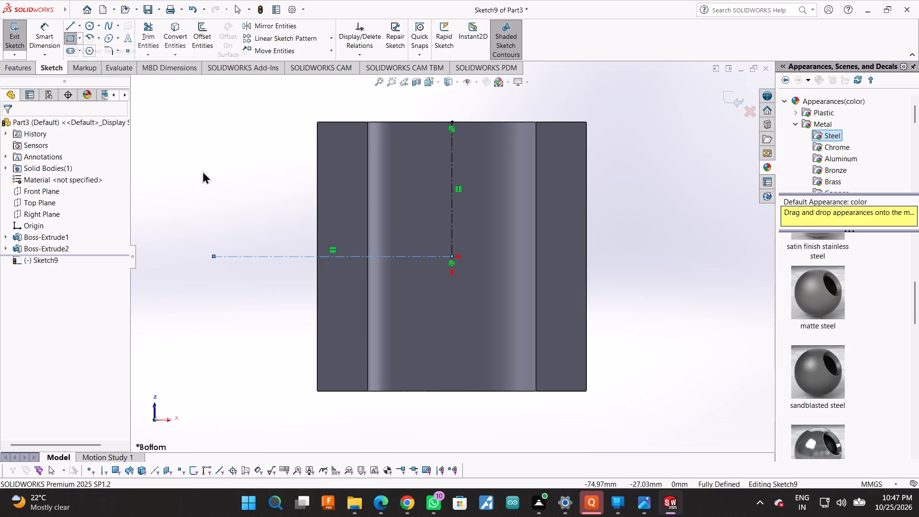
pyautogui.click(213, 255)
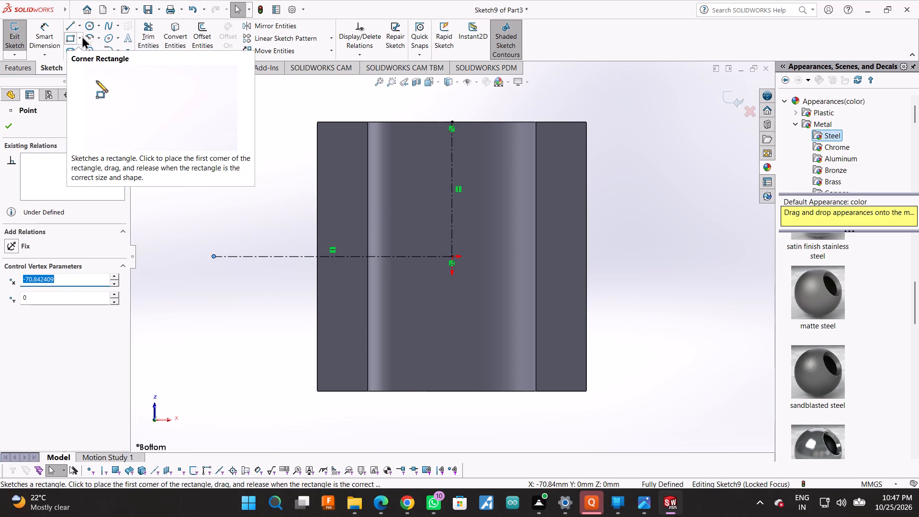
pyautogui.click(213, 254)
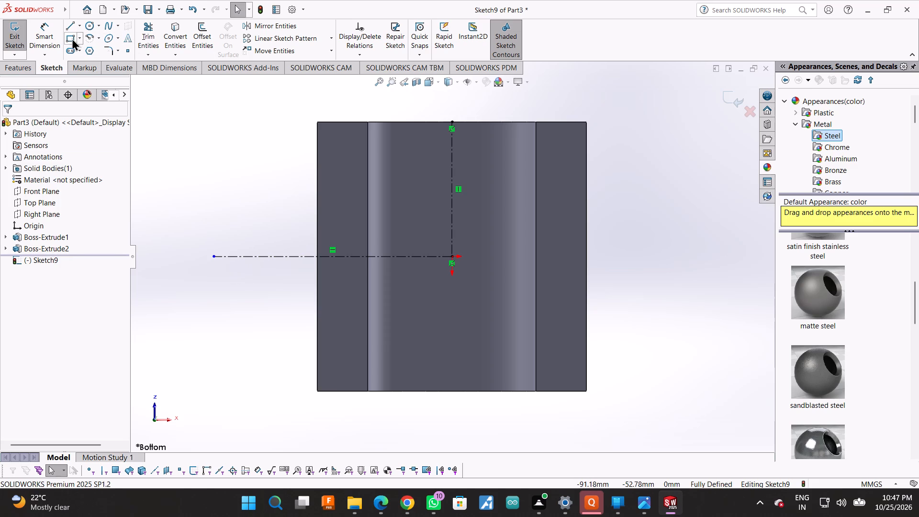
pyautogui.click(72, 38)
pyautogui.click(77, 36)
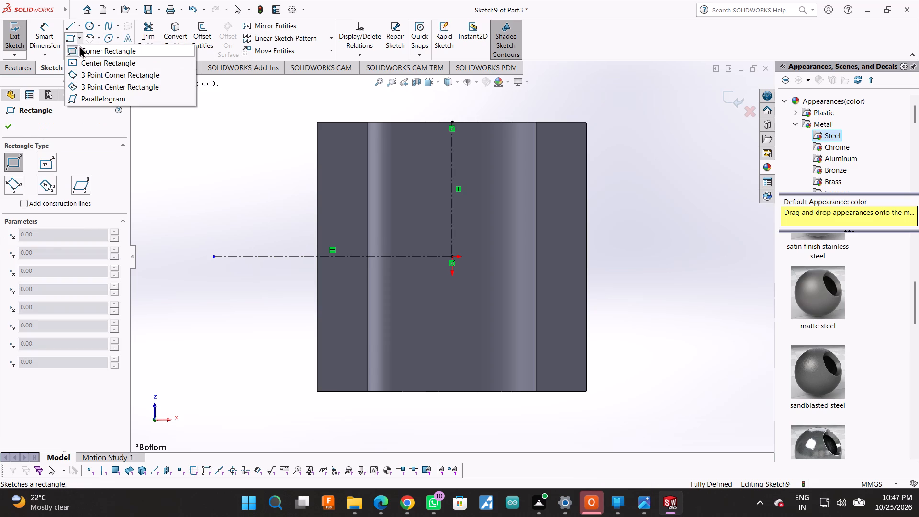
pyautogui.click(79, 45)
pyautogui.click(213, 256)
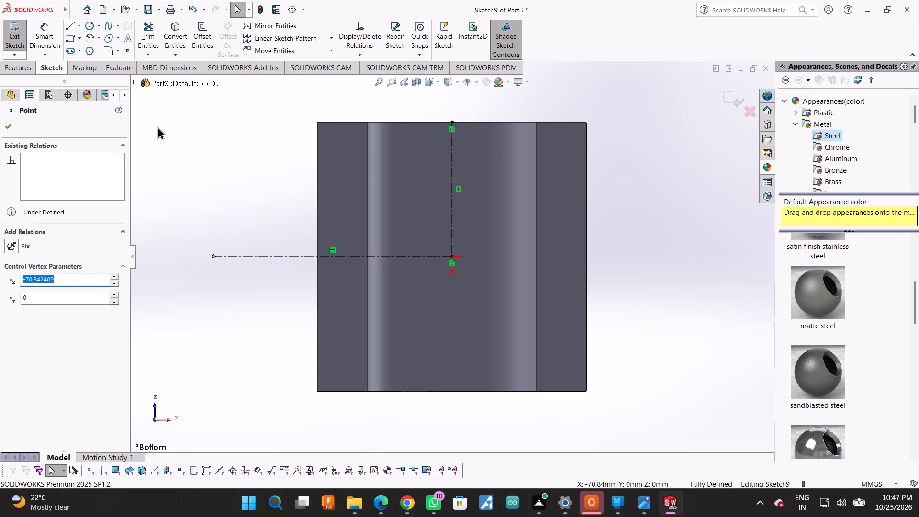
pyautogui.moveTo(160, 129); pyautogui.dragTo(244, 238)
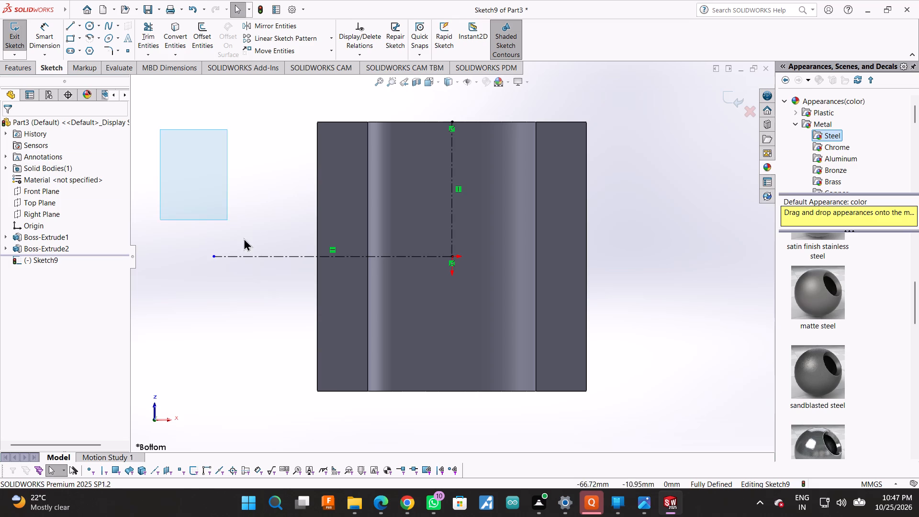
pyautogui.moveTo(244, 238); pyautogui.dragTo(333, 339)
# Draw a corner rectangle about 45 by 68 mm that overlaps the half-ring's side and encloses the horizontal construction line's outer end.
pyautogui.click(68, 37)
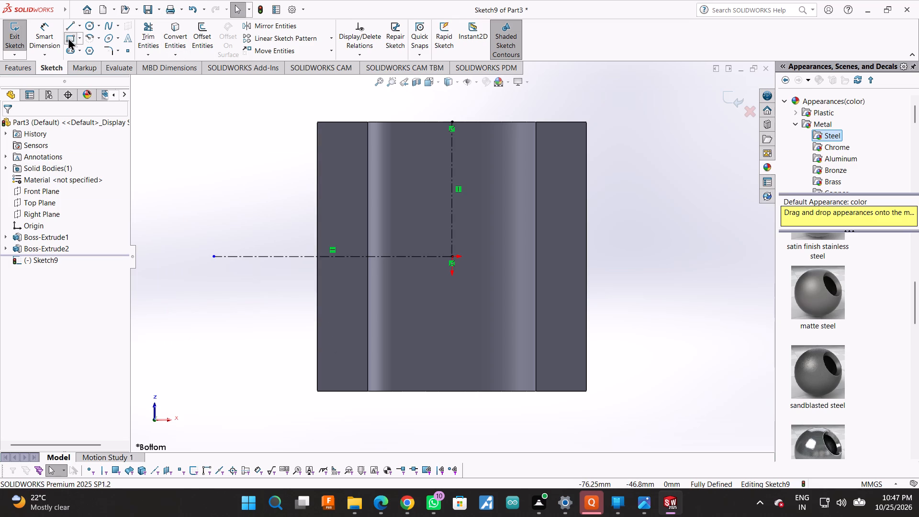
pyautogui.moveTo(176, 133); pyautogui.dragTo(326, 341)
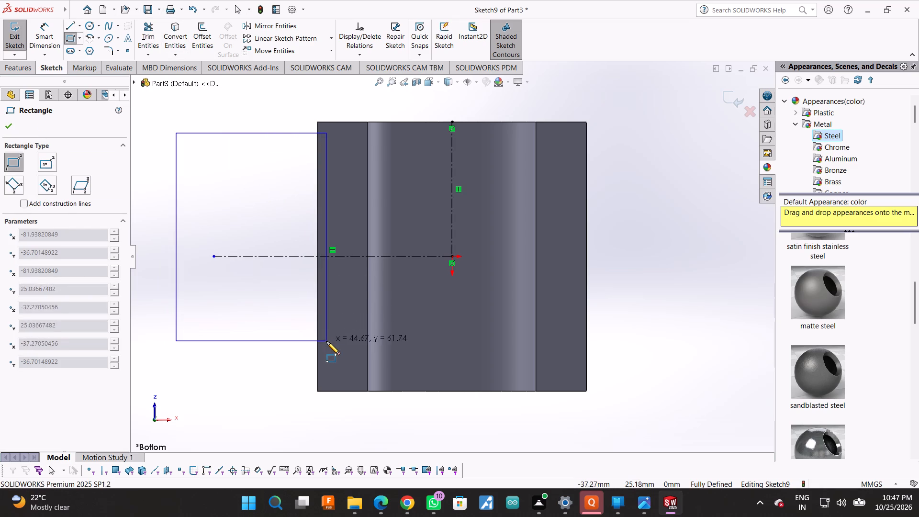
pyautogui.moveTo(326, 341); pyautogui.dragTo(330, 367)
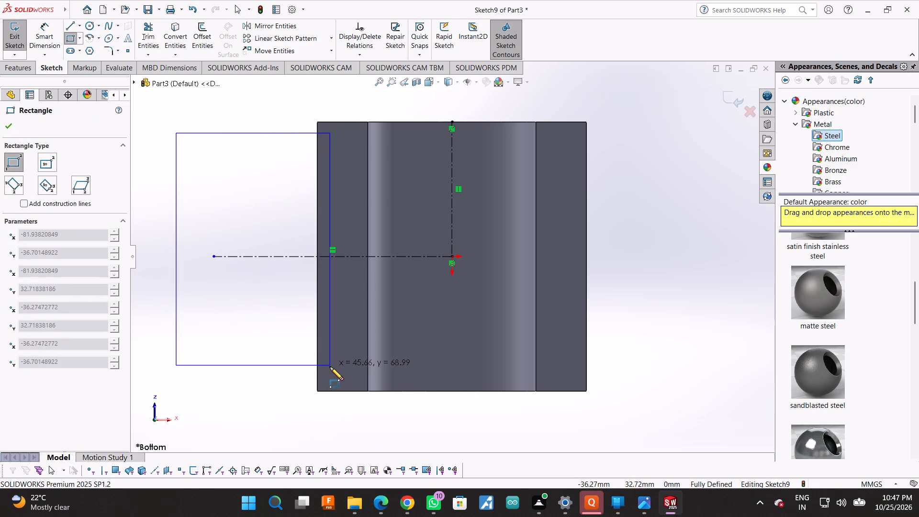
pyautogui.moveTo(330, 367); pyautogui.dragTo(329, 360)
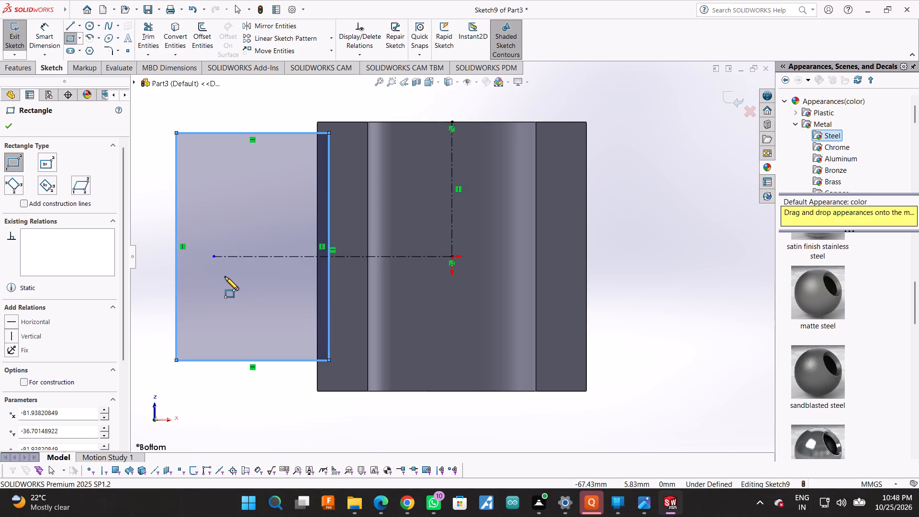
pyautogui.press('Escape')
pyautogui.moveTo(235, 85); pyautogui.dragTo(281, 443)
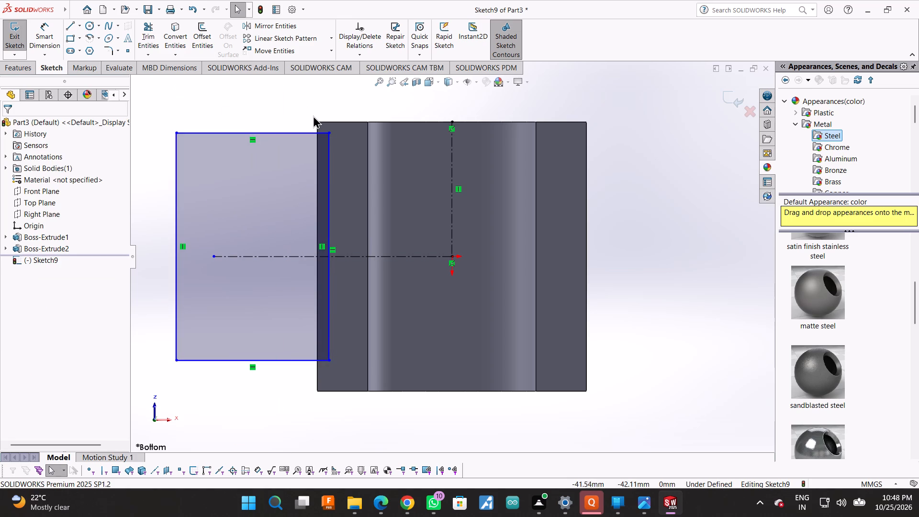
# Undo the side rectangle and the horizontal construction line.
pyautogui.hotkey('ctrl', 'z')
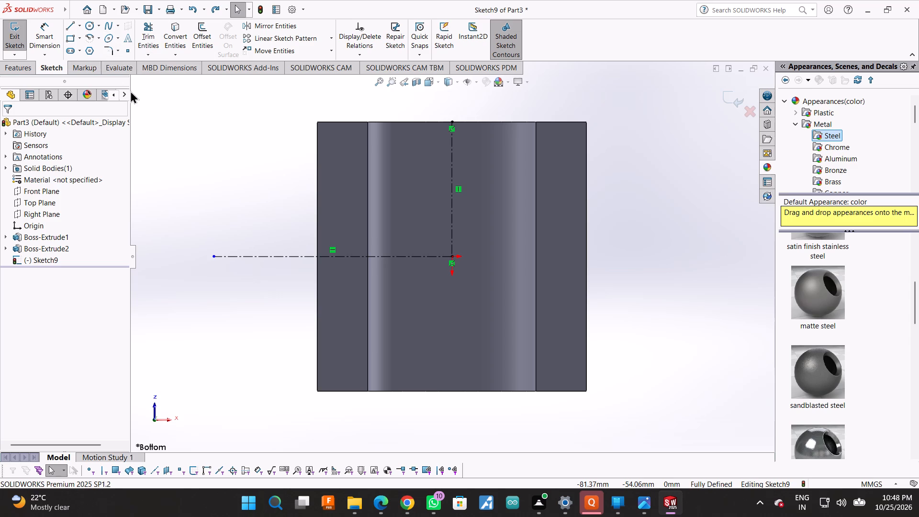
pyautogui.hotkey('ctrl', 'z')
# Draw a horizontal construction line about 71 mm long from the origin out past the half-ring's side.
pyautogui.click(69, 23)
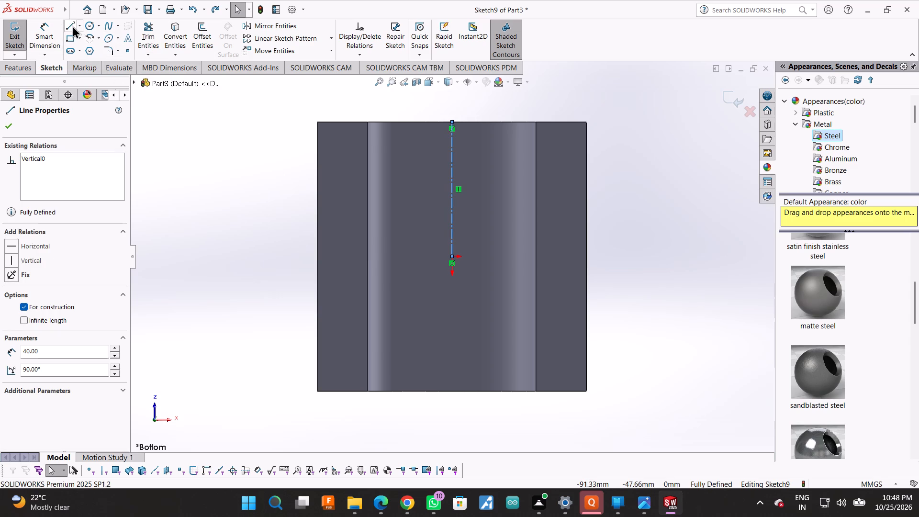
pyautogui.click(78, 28)
pyautogui.click(85, 50)
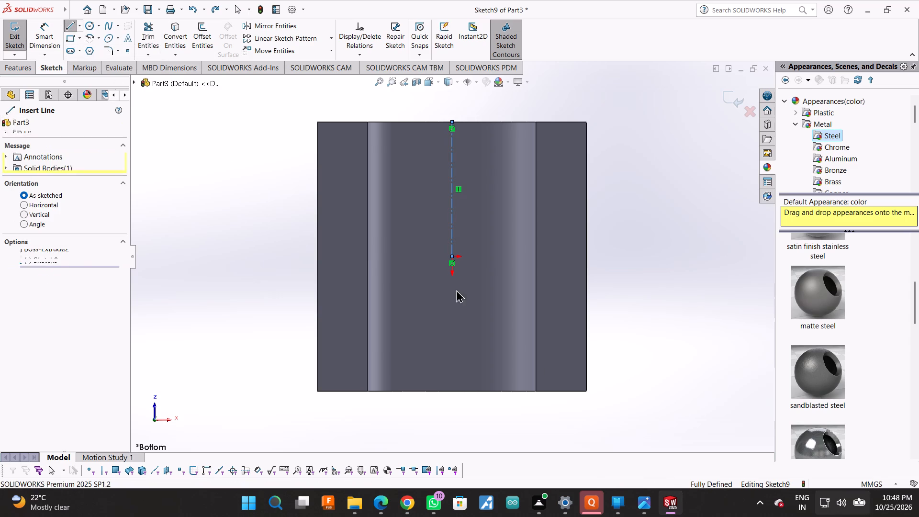
pyautogui.click(451, 257)
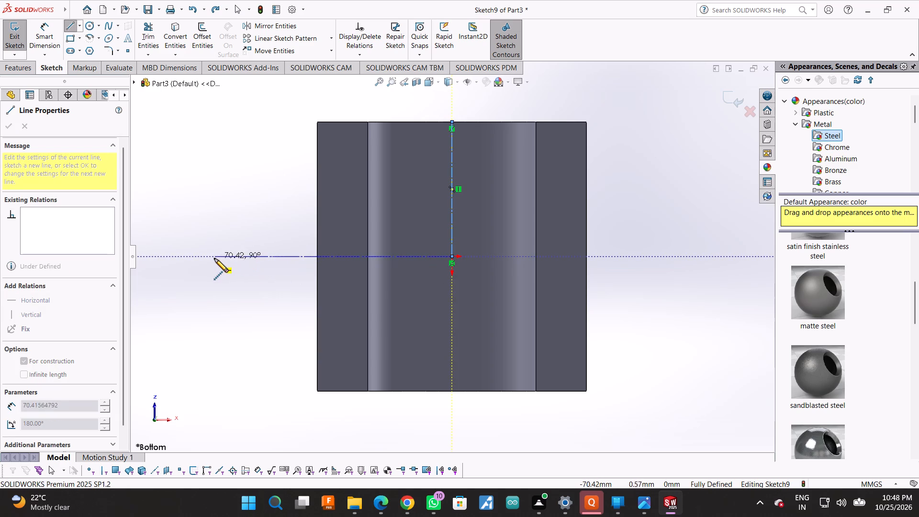
pyautogui.click(212, 258)
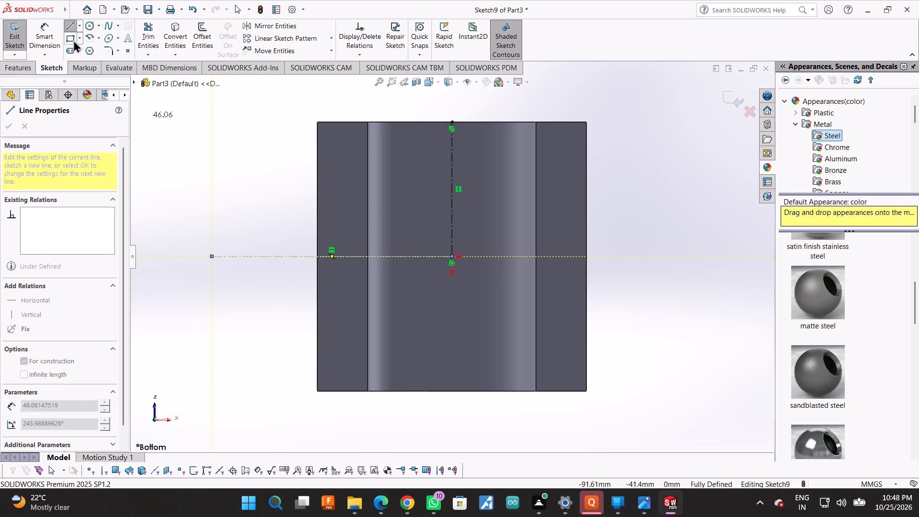
# Draw a corner rectangle about 51 by 52 mm that overlaps the half-ring's side and encloses the horizontal construction line's outer end.
pyautogui.click(73, 40)
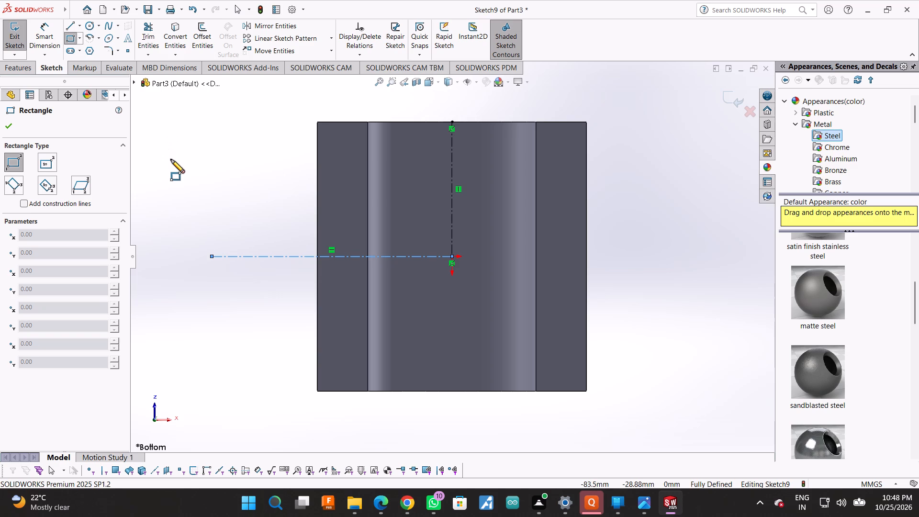
pyautogui.moveTo(171, 180); pyautogui.dragTo(252, 272)
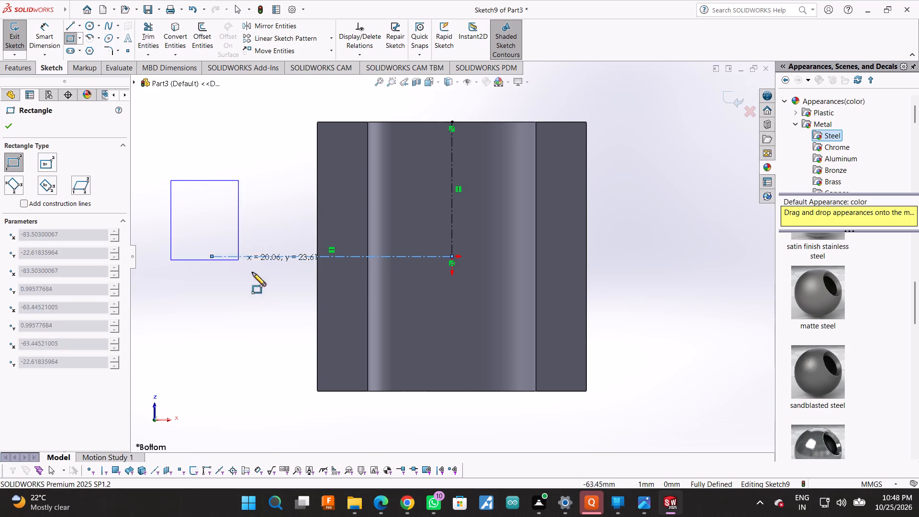
pyautogui.moveTo(252, 272); pyautogui.dragTo(344, 348)
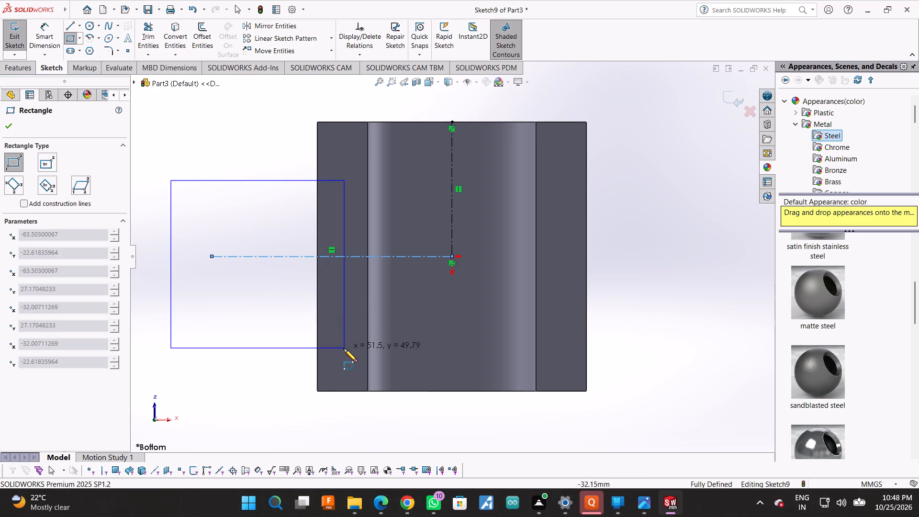
pyautogui.moveTo(344, 348); pyautogui.dragTo(344, 345)
pyautogui.click(344, 345)
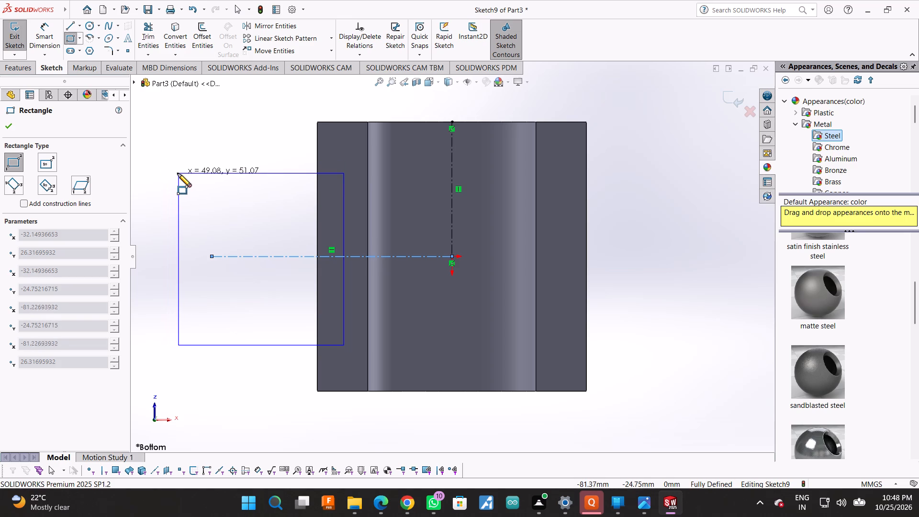
pyautogui.click(173, 171)
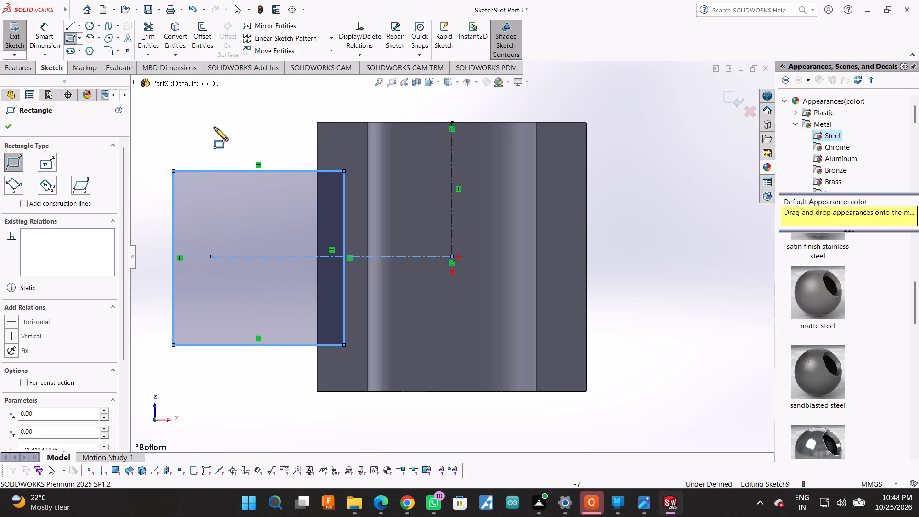
pyautogui.click(2, 129)
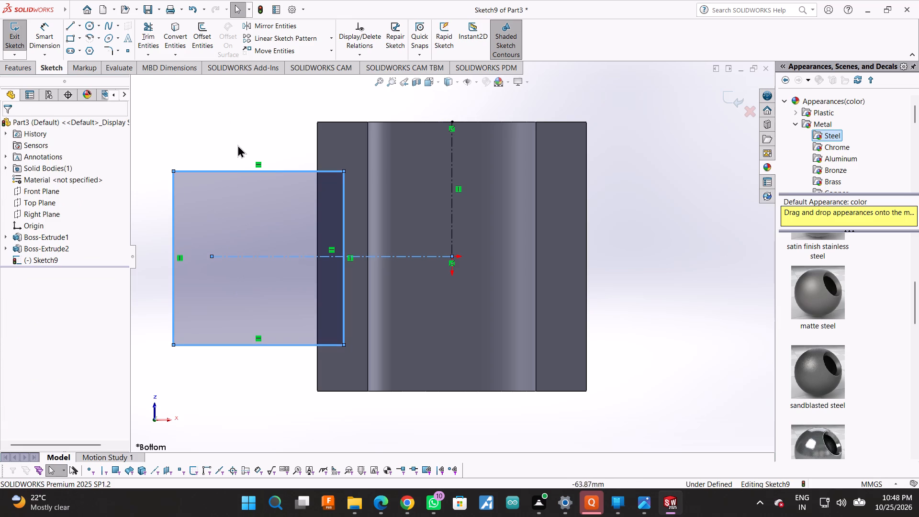
# Make the rectangle's two horizontal edges symmetric about the horizontal construction line.
pyautogui.moveTo(251, 127); pyautogui.dragTo(267, 391)
pyautogui.click(267, 391)
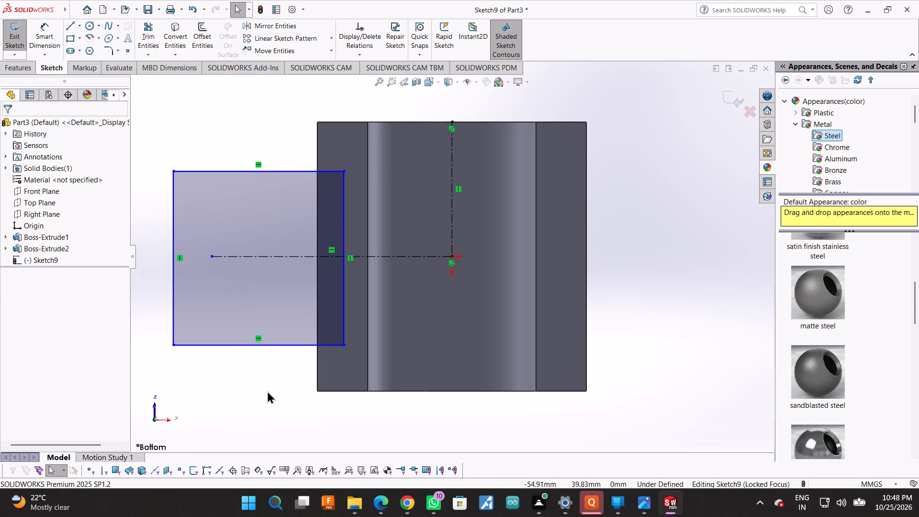
pyautogui.keyDown('ctrl'); pyautogui.click(296, 172); pyautogui.keyUp('ctrl')
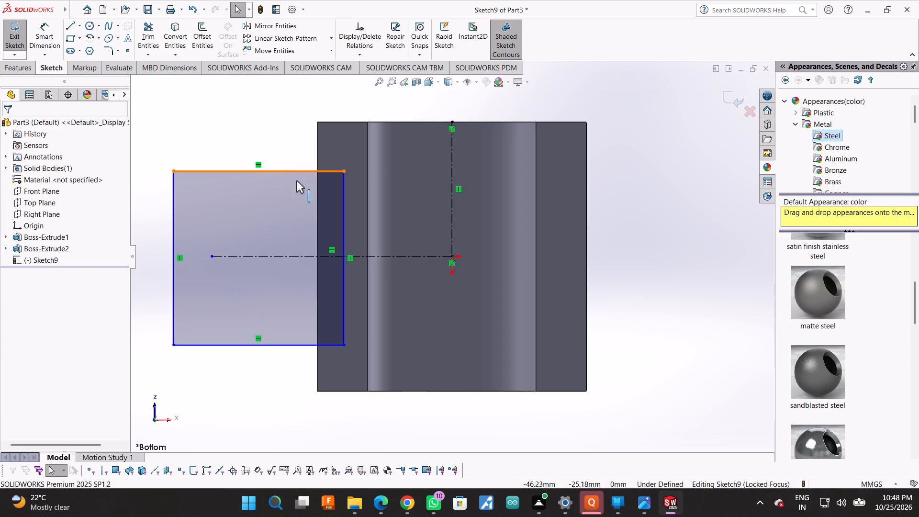
pyautogui.keyDown('ctrl'); pyautogui.click(300, 257); pyautogui.keyUp('ctrl')
pyautogui.keyDown('ctrl'); pyautogui.click(282, 343); pyautogui.keyUp('ctrl')
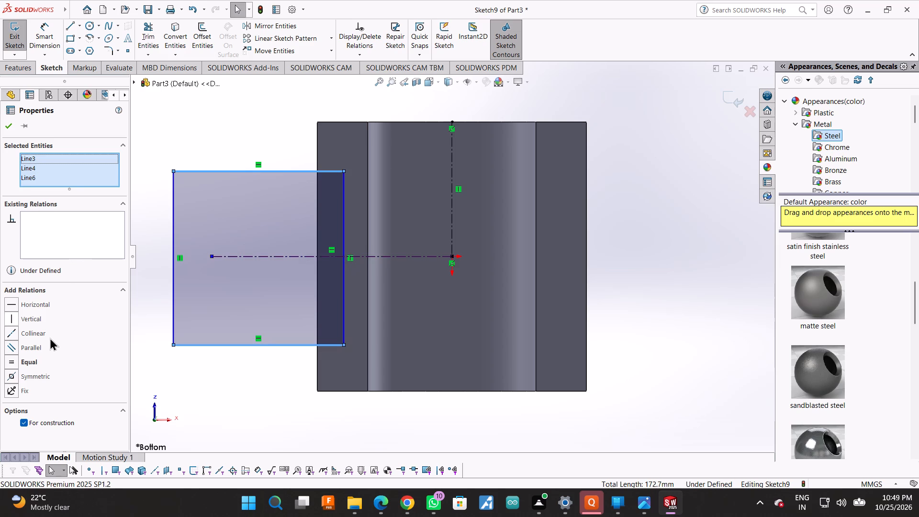
pyautogui.click(38, 377)
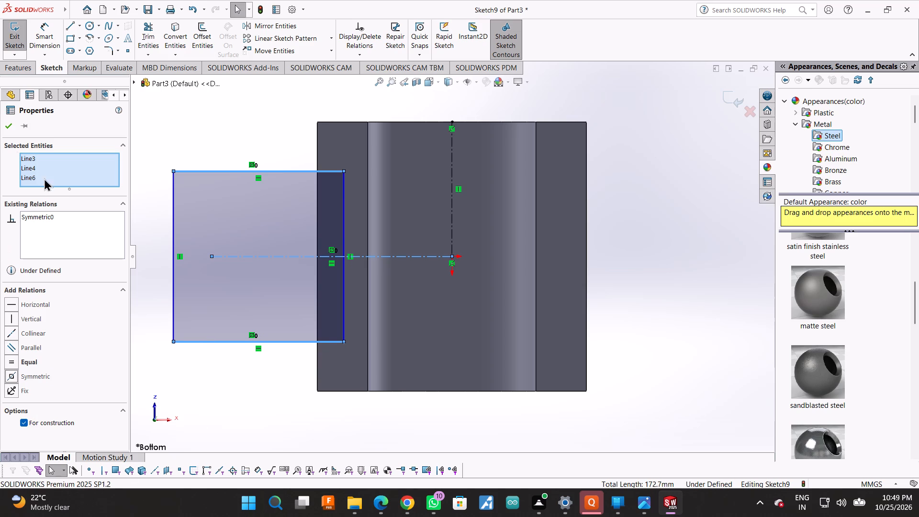
pyautogui.click(3, 125)
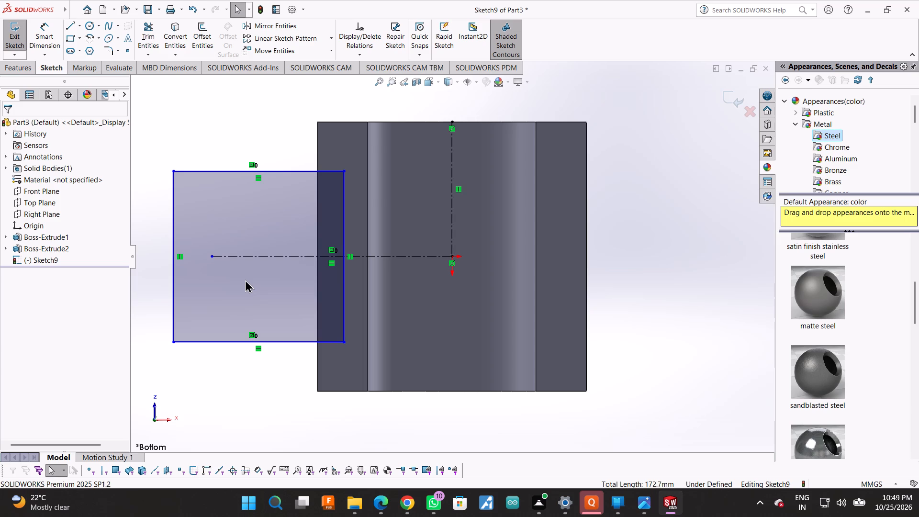
# Dimension the horizontal distance from the rectangle's outer corner to the origin as 80 mm.
pyautogui.click(49, 23)
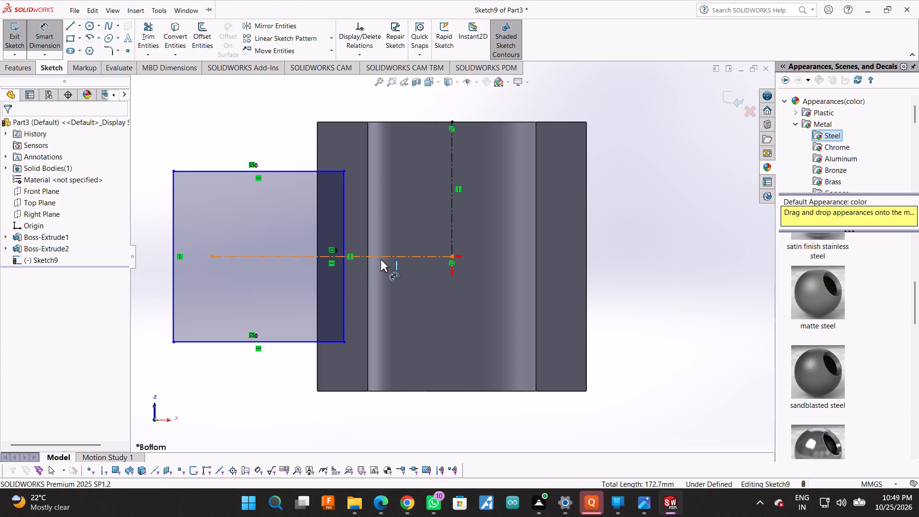
pyautogui.click(175, 342)
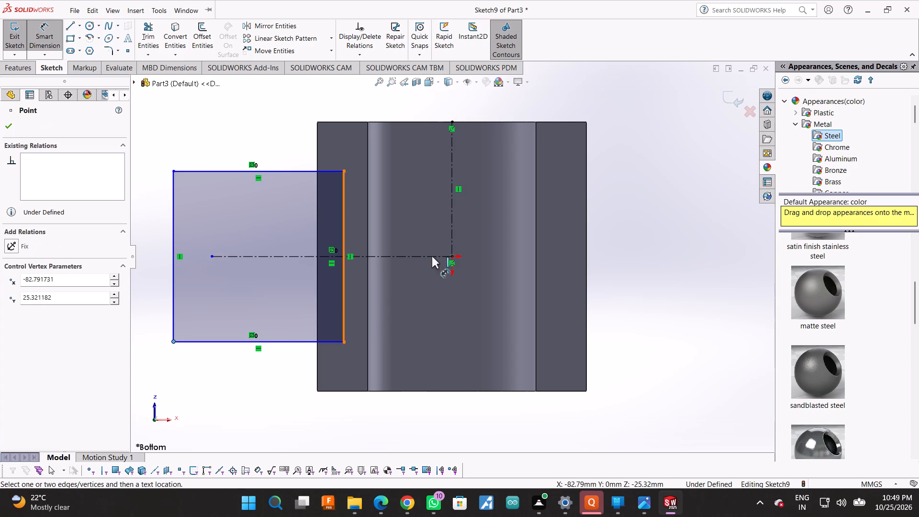
pyautogui.click(450, 256)
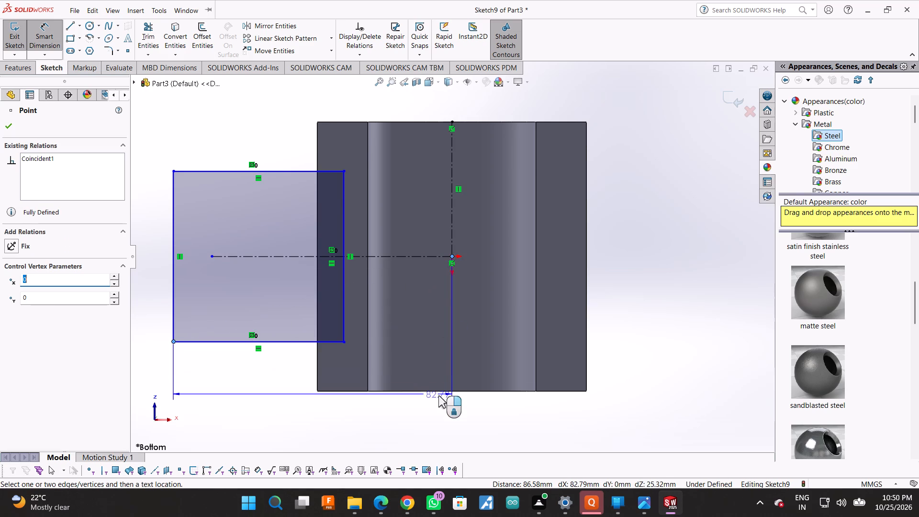
pyautogui.scroll(1, 438, 395)
pyautogui.click(437, 417)
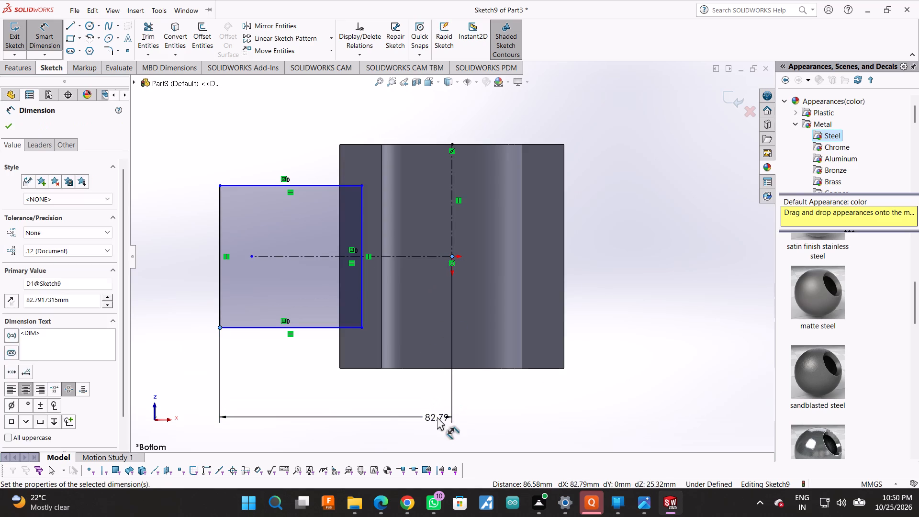
pyautogui.write('80')
pyautogui.press('Return')
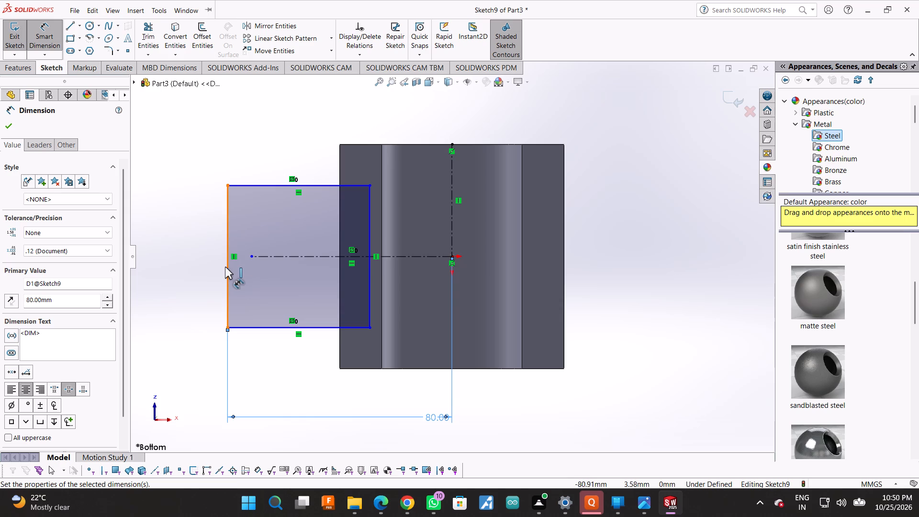
# Dimension the rectangle's outer vertical edge as 60 mm.
pyautogui.click(225, 267)
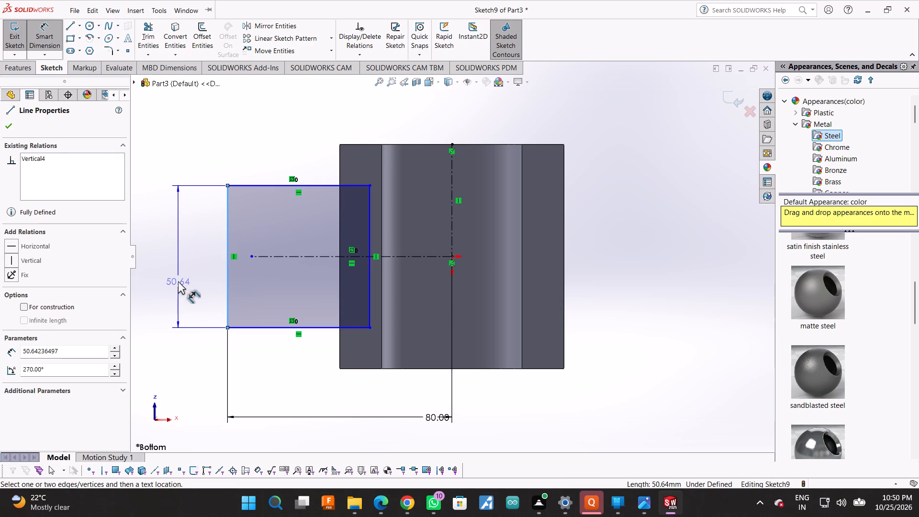
pyautogui.click(178, 281)
pyautogui.write('60')
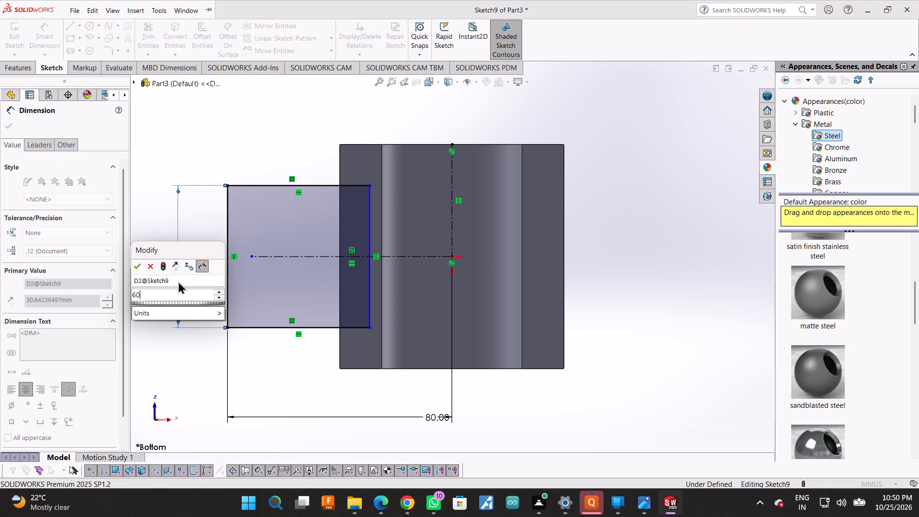
pyautogui.press('Return')
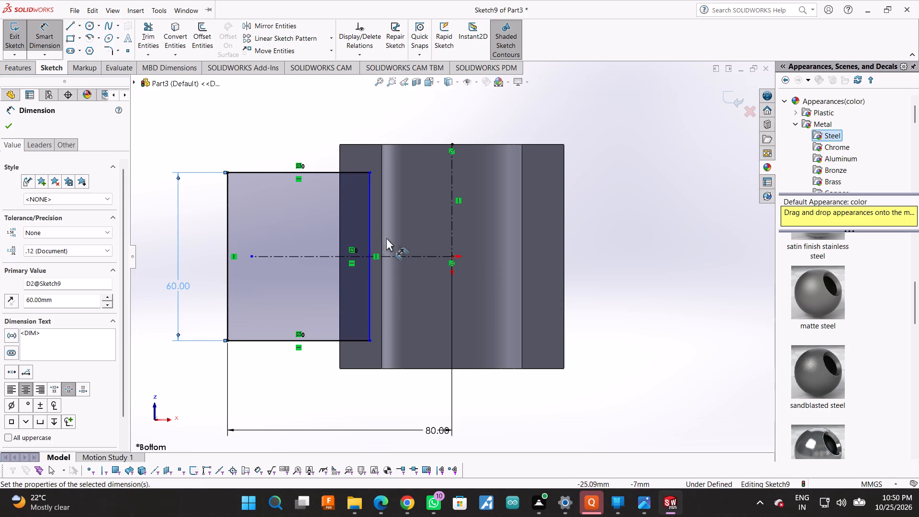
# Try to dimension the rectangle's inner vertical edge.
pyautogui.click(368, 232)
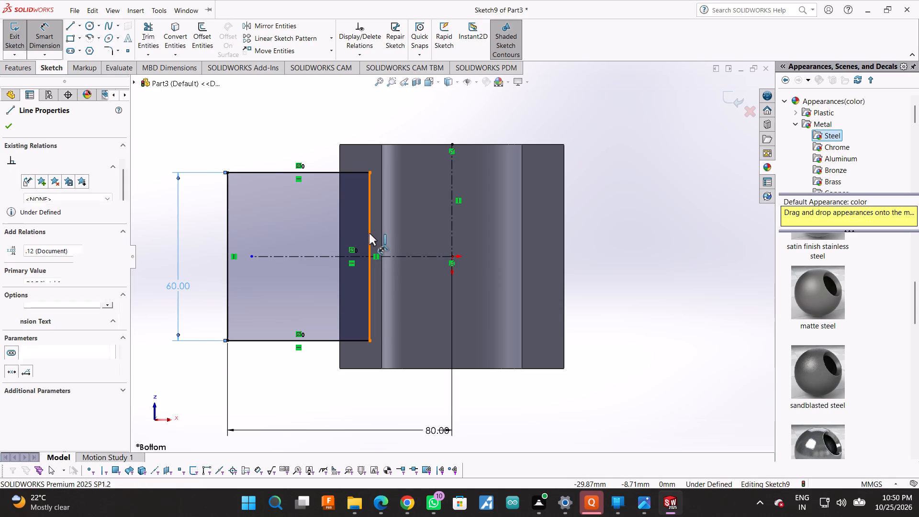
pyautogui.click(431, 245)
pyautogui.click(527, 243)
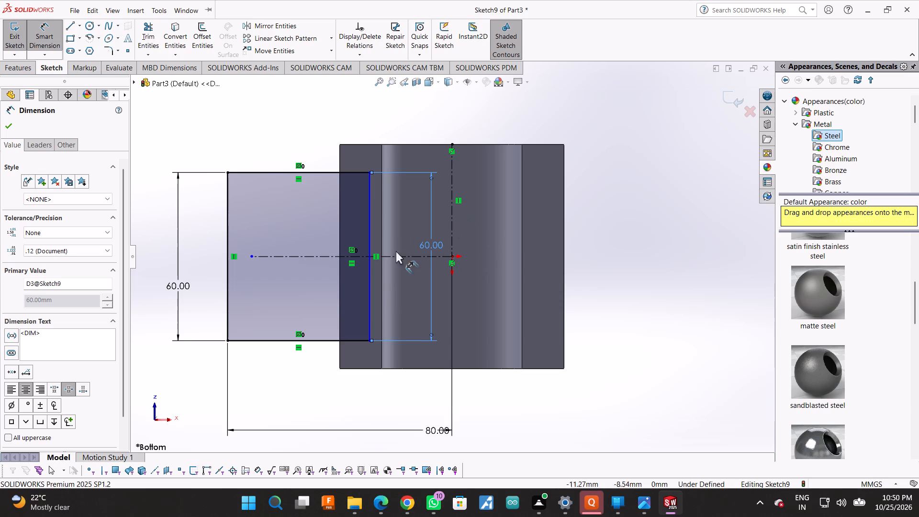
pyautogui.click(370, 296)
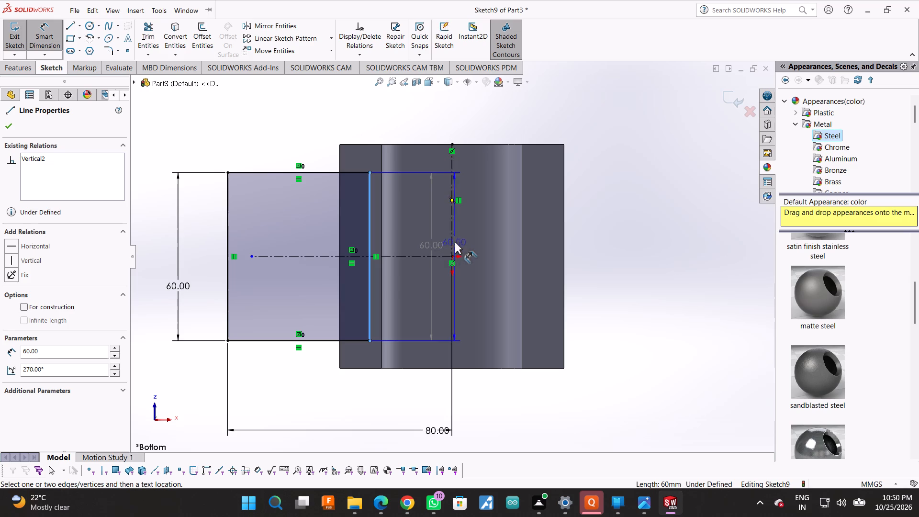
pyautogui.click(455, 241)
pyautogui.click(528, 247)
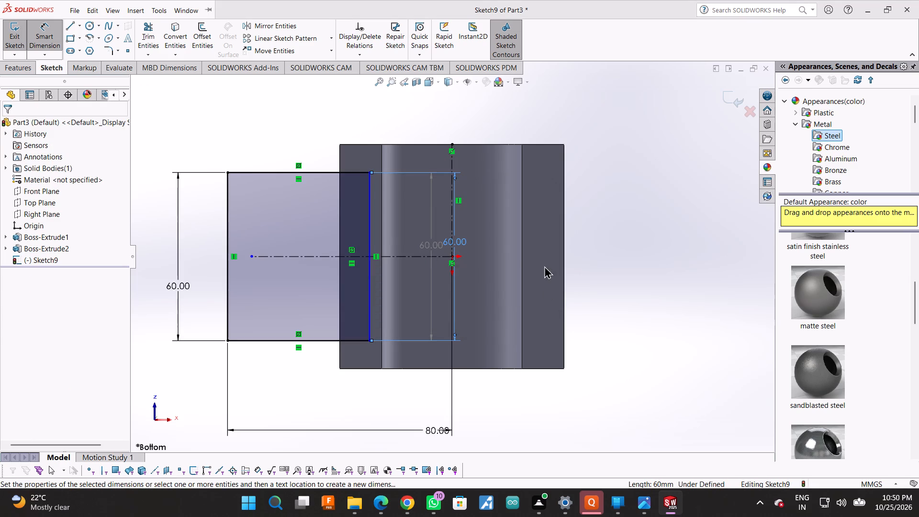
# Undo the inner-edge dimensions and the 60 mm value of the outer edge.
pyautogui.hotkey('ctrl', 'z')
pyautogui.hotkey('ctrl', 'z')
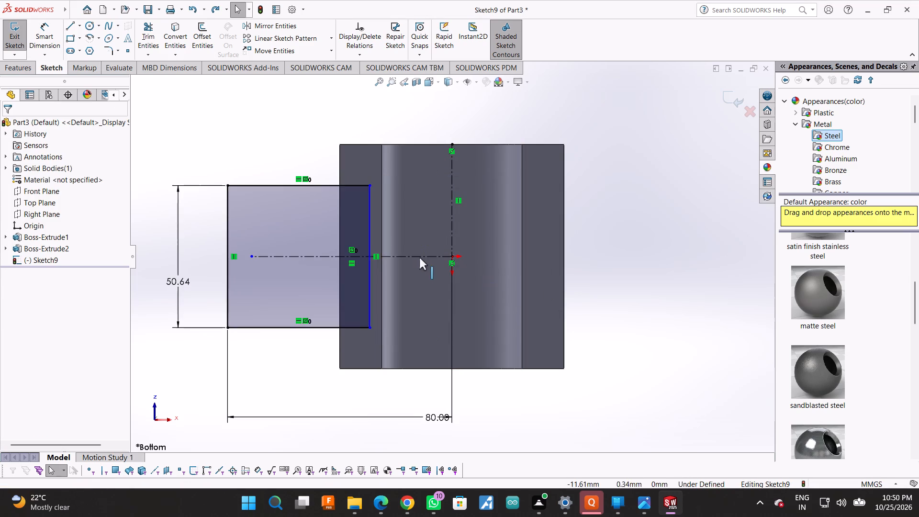
# Dimension the distance between the rectangle's inner vertical edge and the vertical centreline as 10 mm.
pyautogui.click(55, 29)
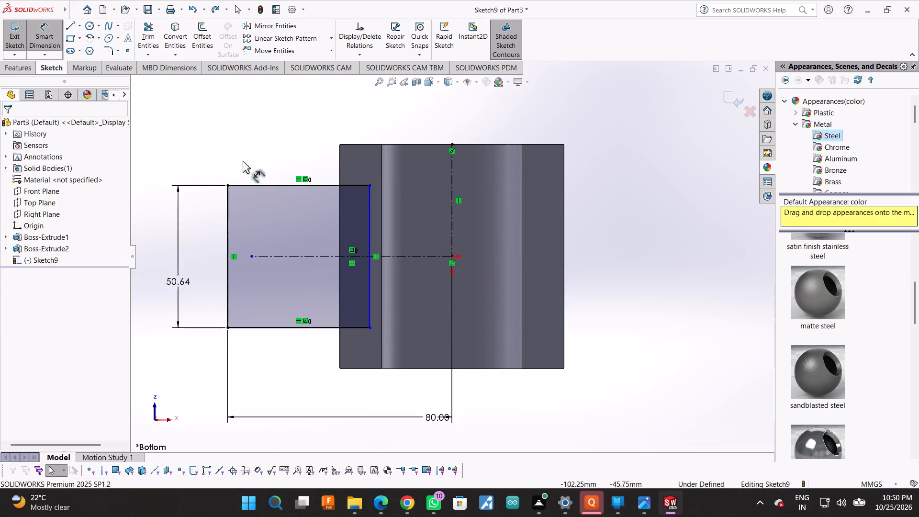
pyautogui.click(371, 226)
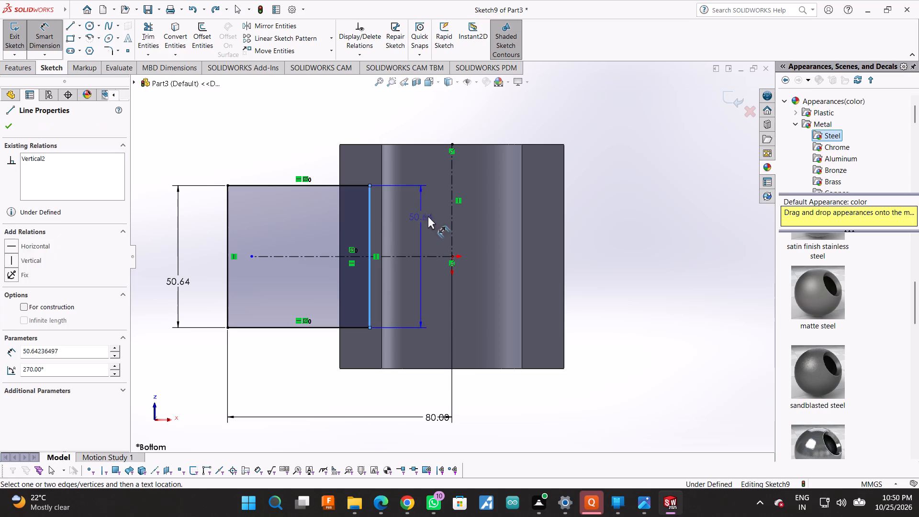
pyautogui.click(452, 218)
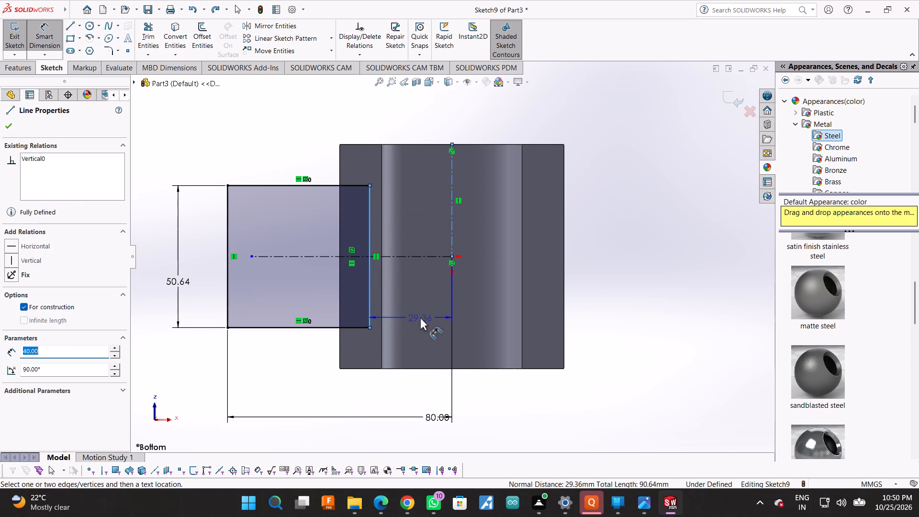
pyautogui.click(420, 317)
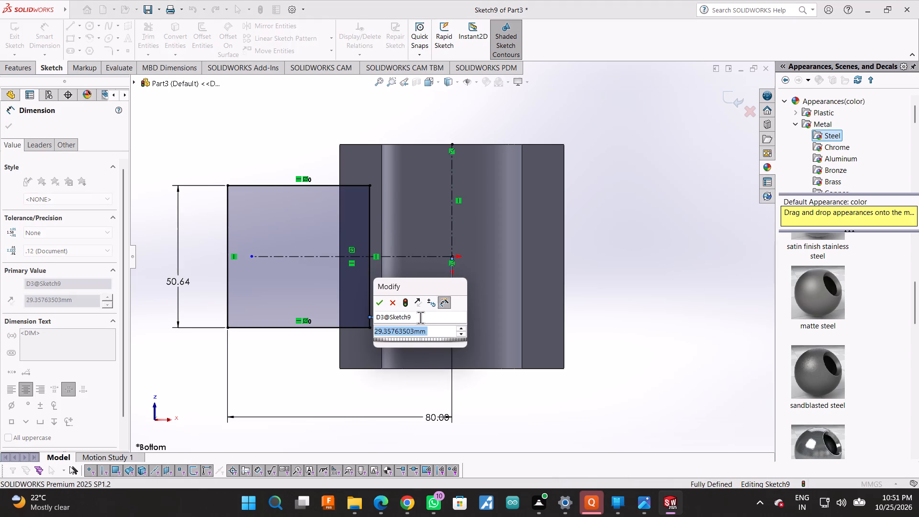
pyautogui.write('10')
pyautogui.press('Return')
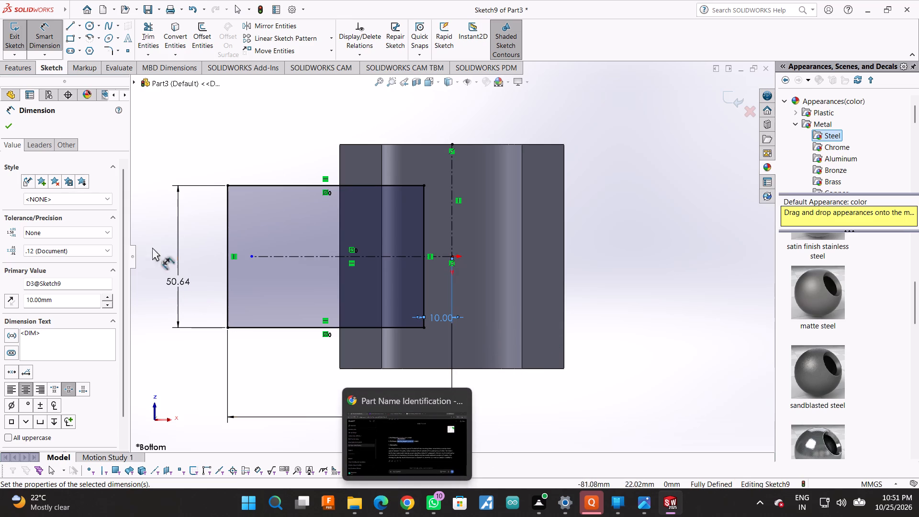
pyautogui.click(5, 125)
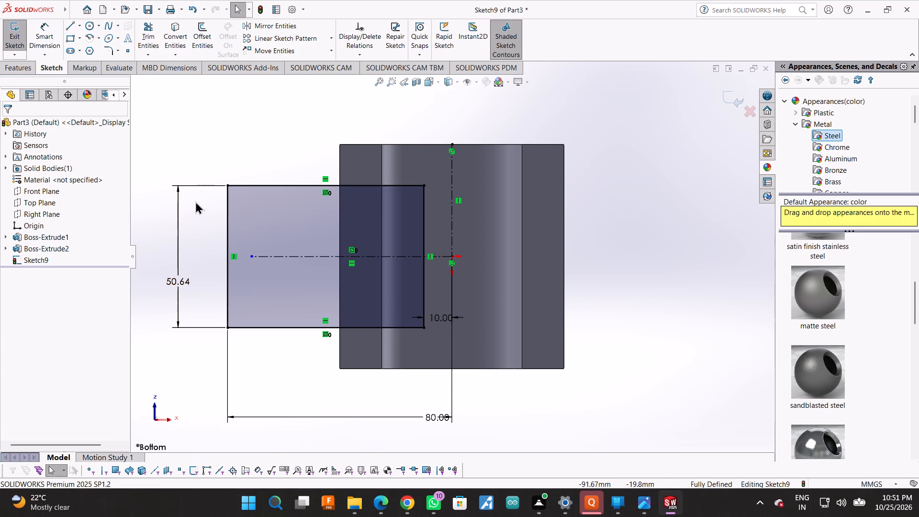
# Extrude the dimensioned side rectangle as a Blind boss 25 mm upward, merged with the half-ring body.
pyautogui.click(13, 67)
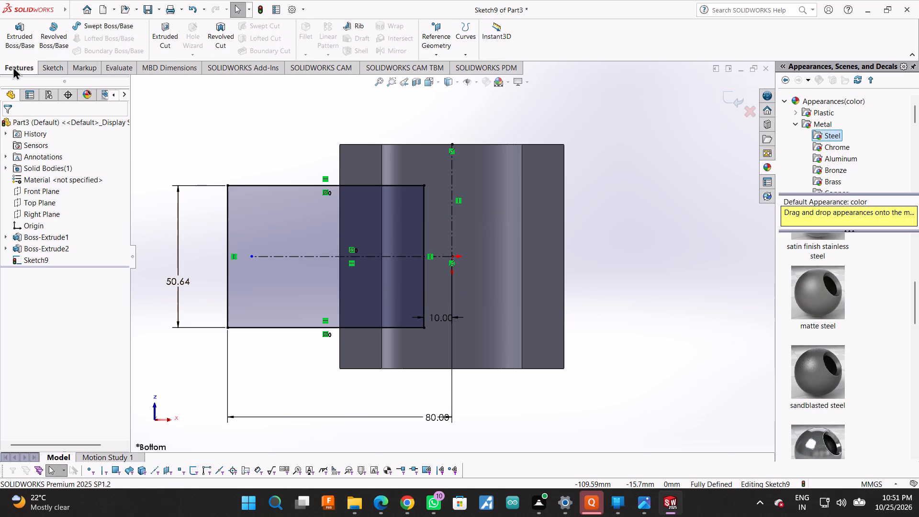
pyautogui.click(14, 38)
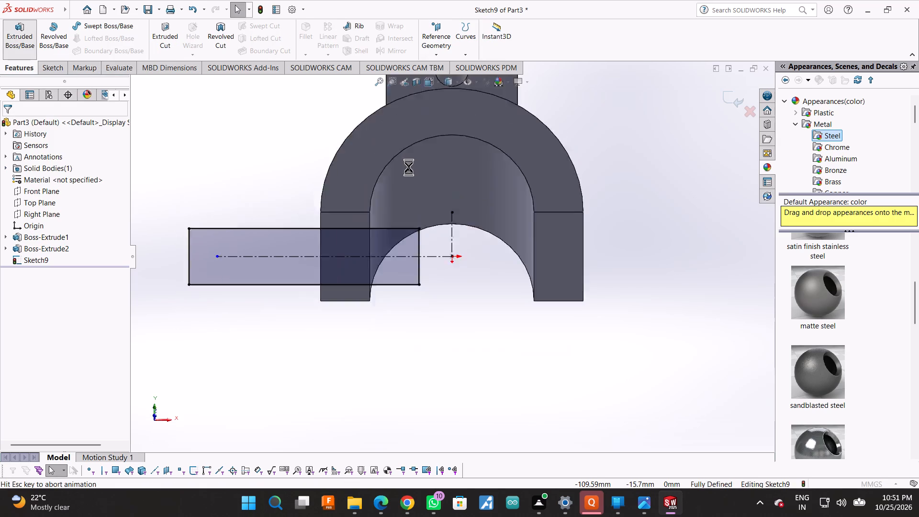
pyautogui.scroll(1, 436, 257)
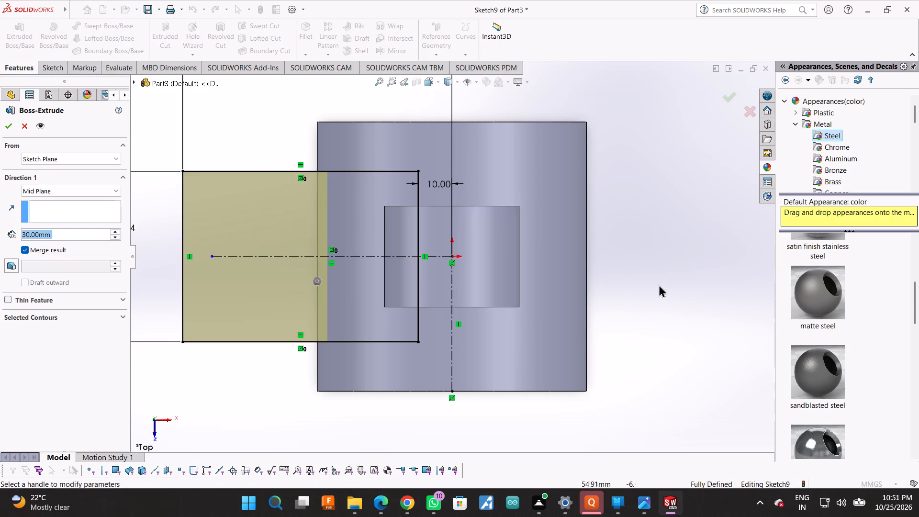
pyautogui.moveTo(661, 287); pyautogui.dragTo(673, 149, button='middle')
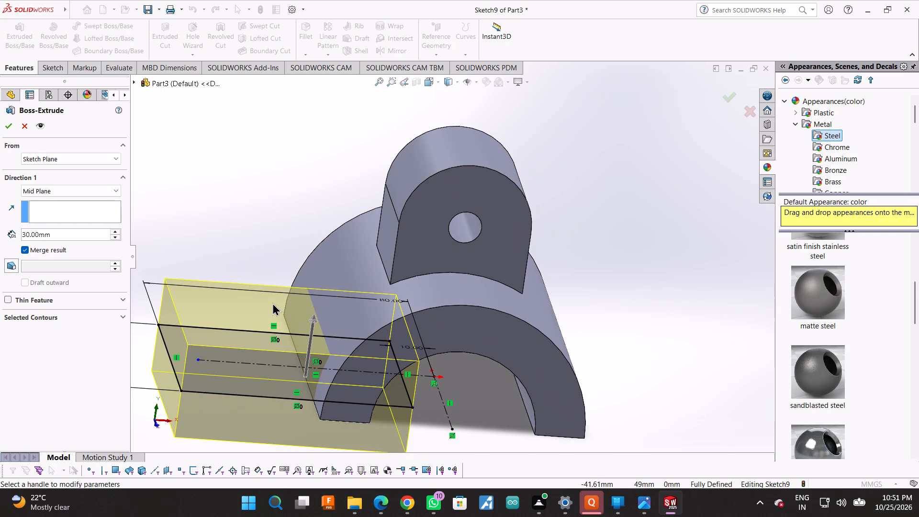
pyautogui.doubleClick(46, 235)
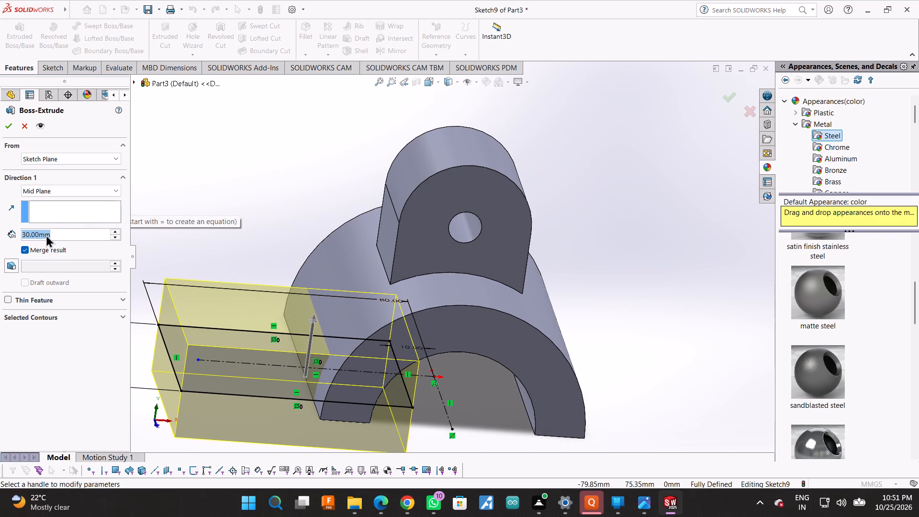
pyautogui.write('25')
pyautogui.press('Return')
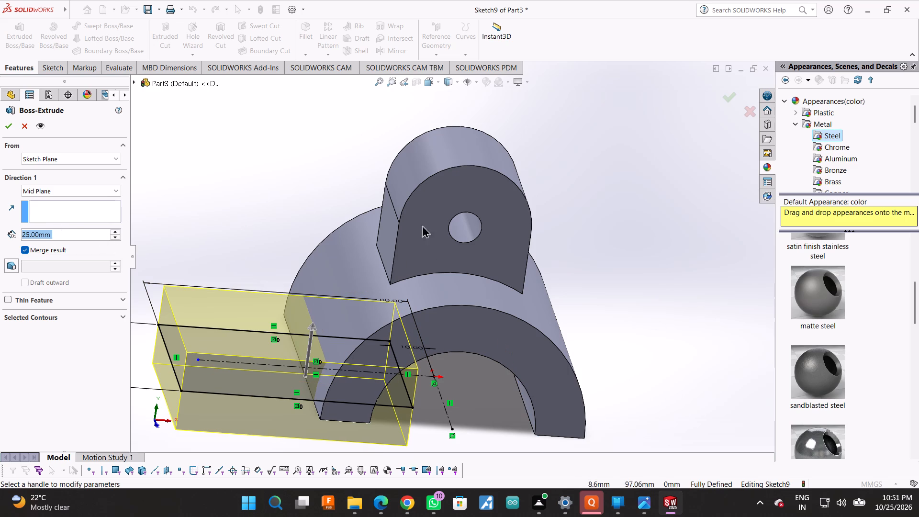
pyautogui.scroll(2, 388, 189)
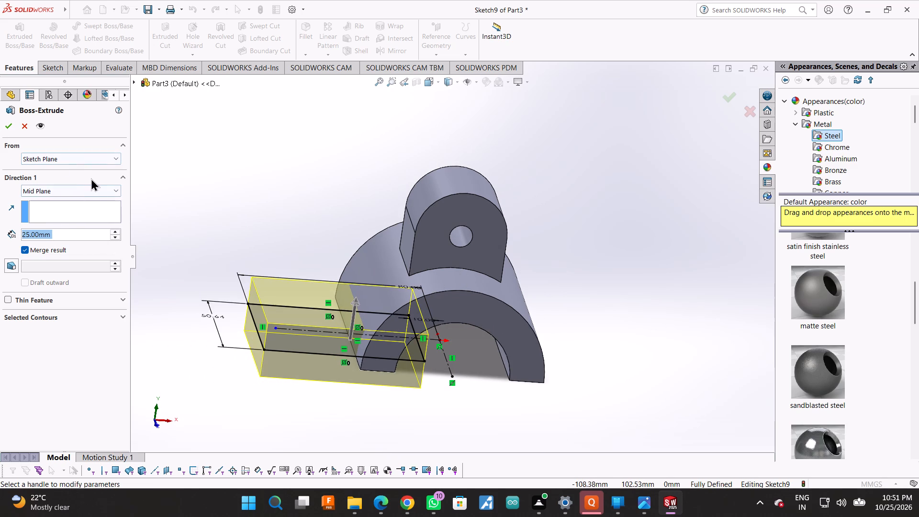
pyautogui.click(93, 195)
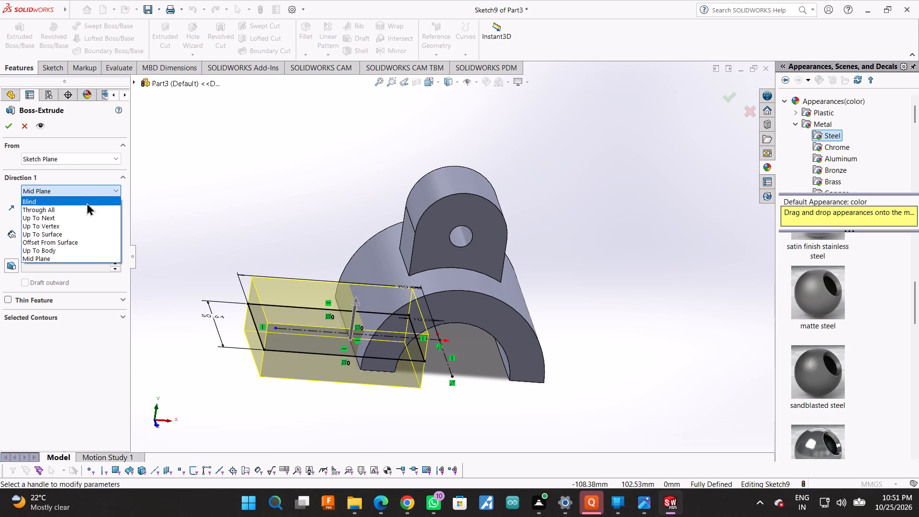
pyautogui.click(87, 202)
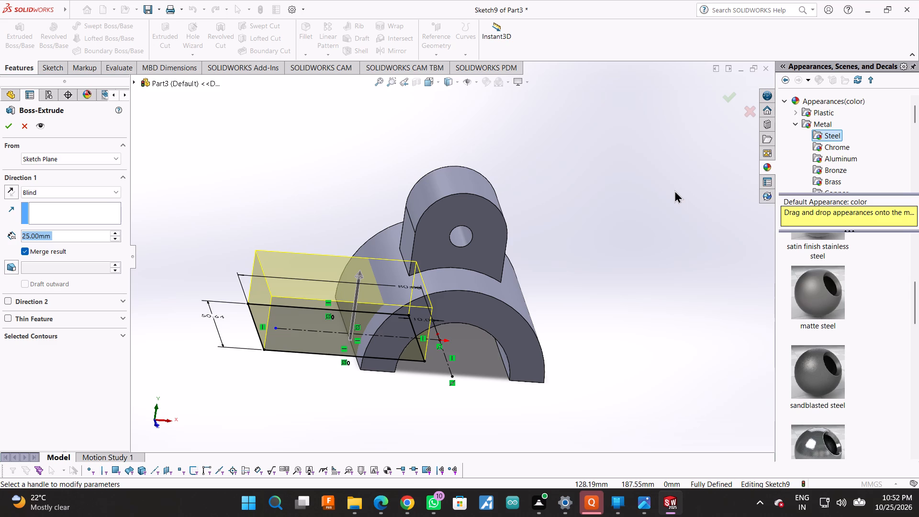
pyautogui.click(4, 129)
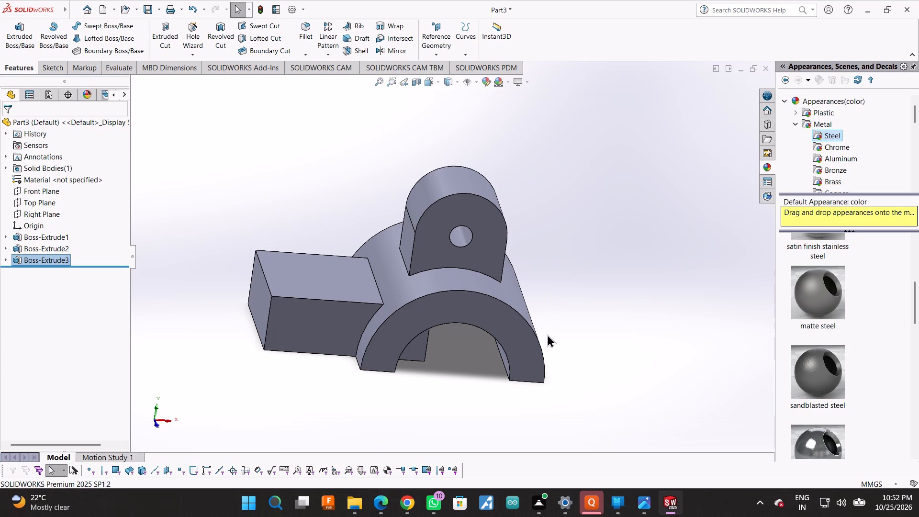
# Start an Extruded Cut sketch on the flat front face of the block portion that protrudes into the half-ring's opening.
pyautogui.moveTo(451, 382); pyautogui.dragTo(446, 265, button='middle')
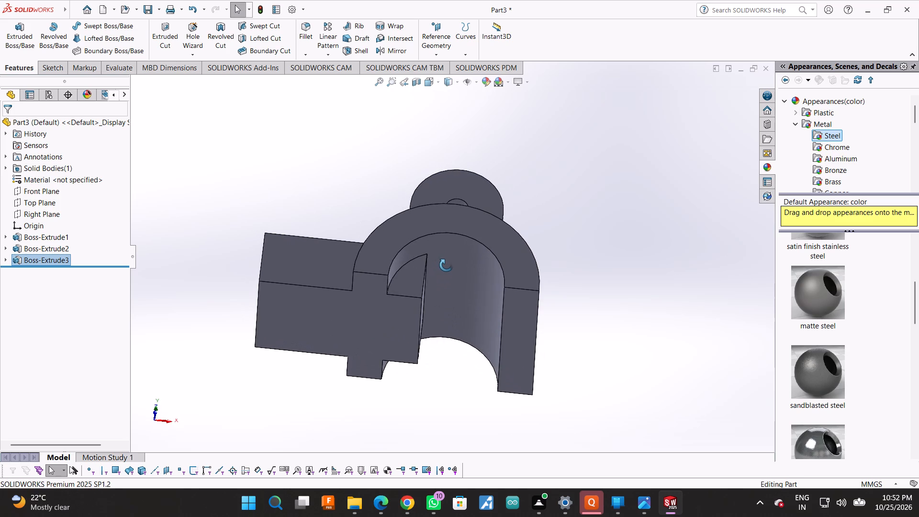
pyautogui.moveTo(446, 265); pyautogui.dragTo(444, 247, button='middle')
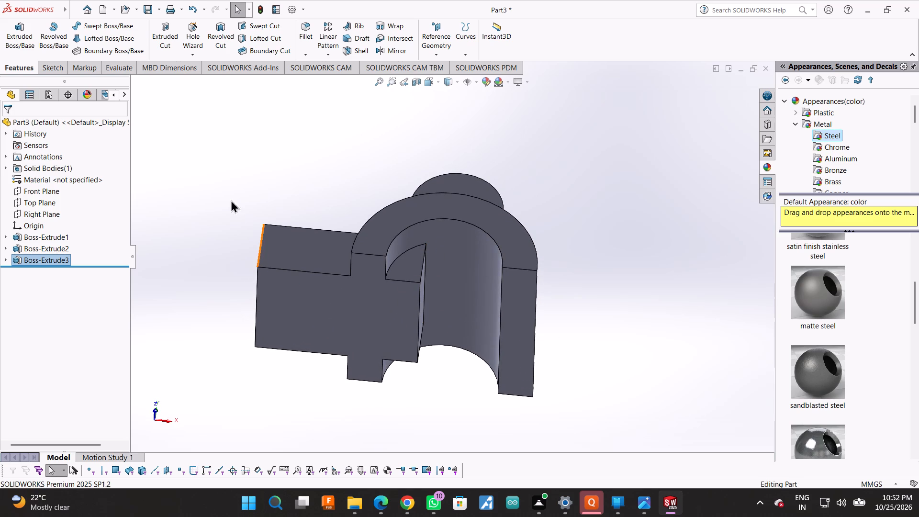
pyautogui.rightClick(216, 146)
pyautogui.click(200, 149)
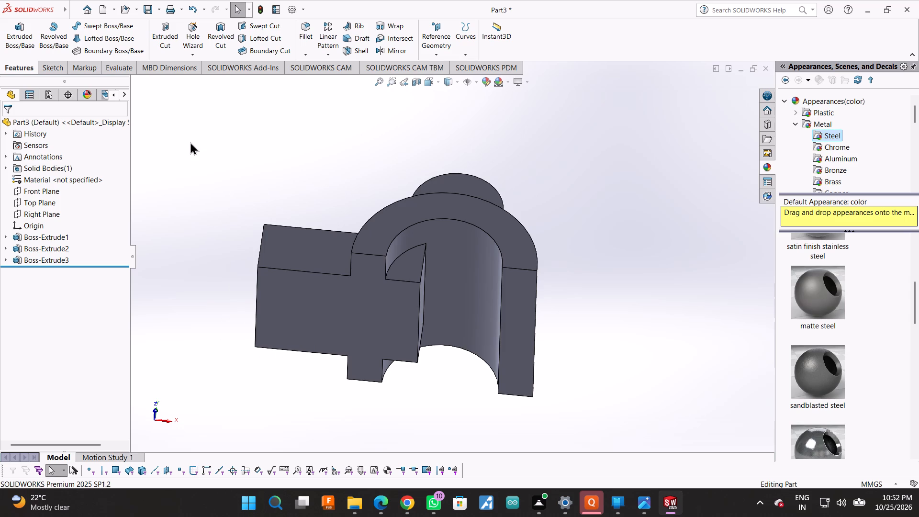
pyautogui.rightClick(142, 76)
pyautogui.click(355, 156)
pyautogui.click(400, 263)
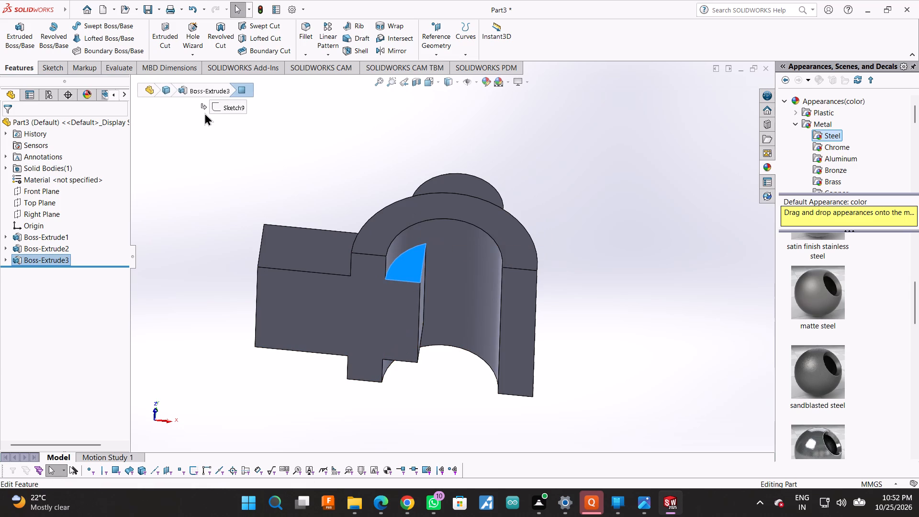
pyautogui.click(164, 29)
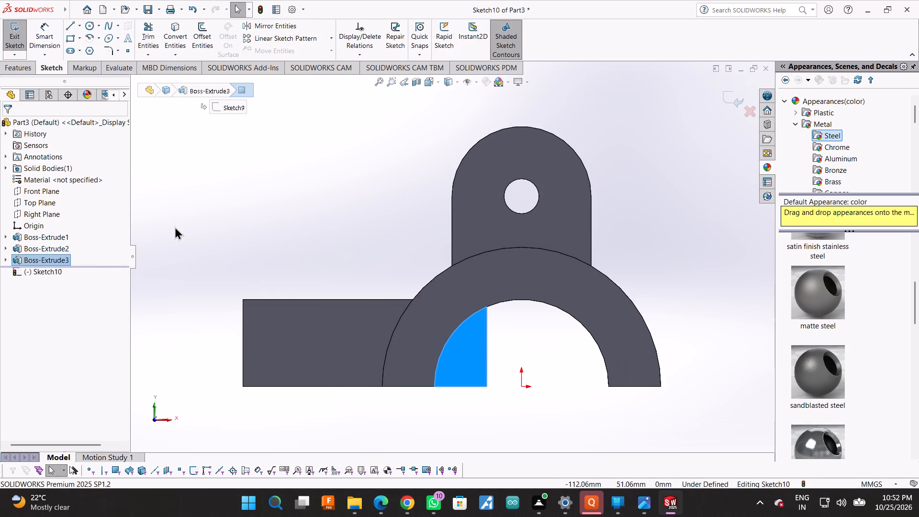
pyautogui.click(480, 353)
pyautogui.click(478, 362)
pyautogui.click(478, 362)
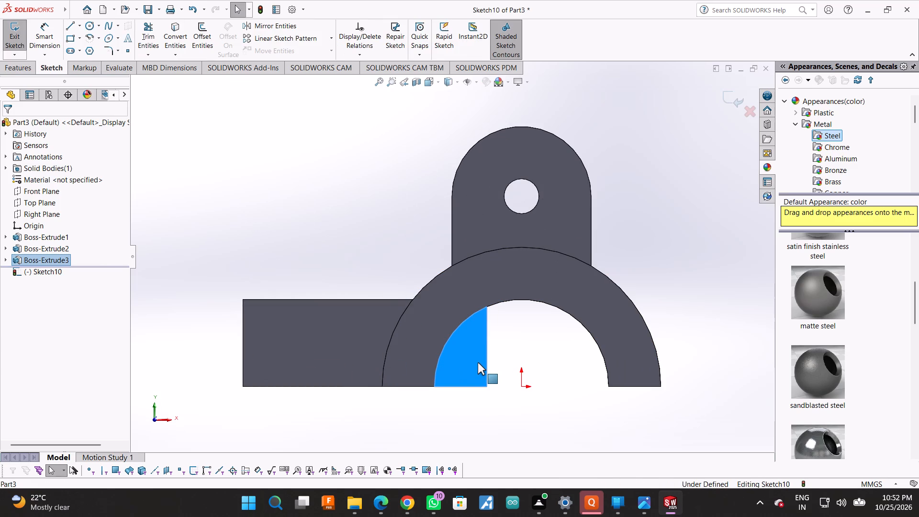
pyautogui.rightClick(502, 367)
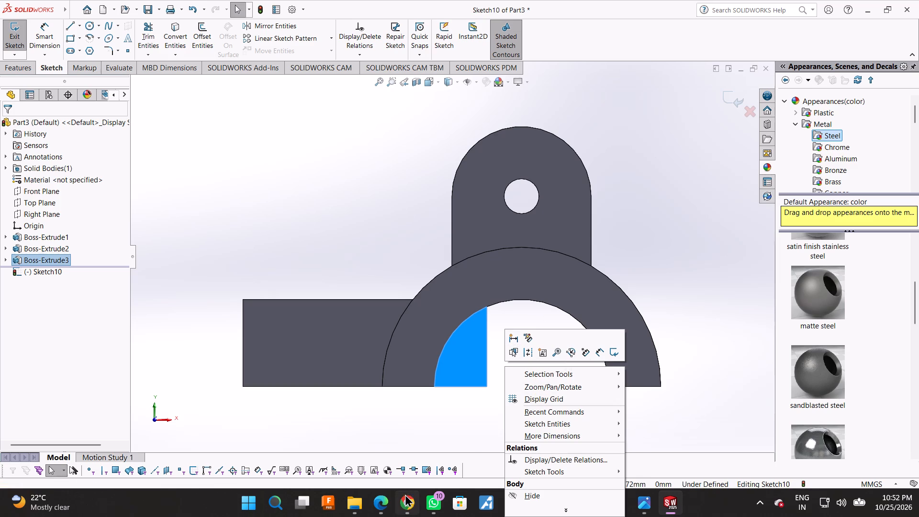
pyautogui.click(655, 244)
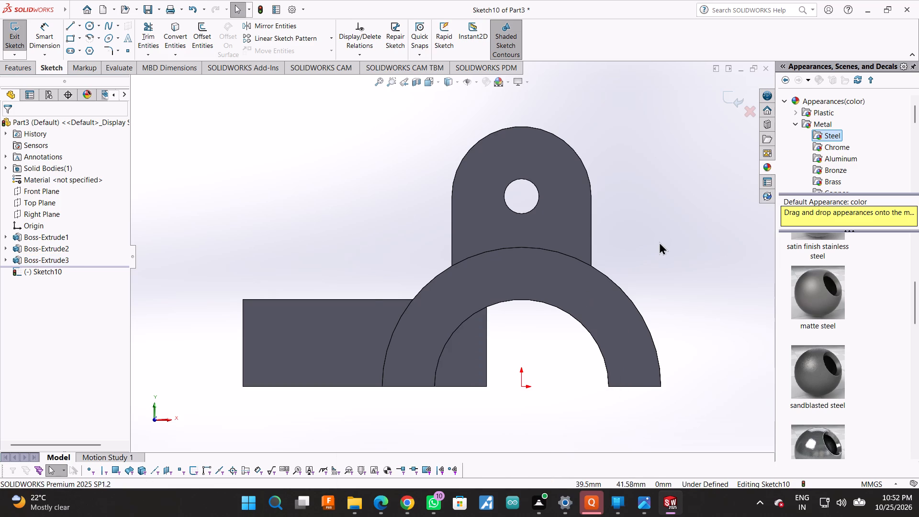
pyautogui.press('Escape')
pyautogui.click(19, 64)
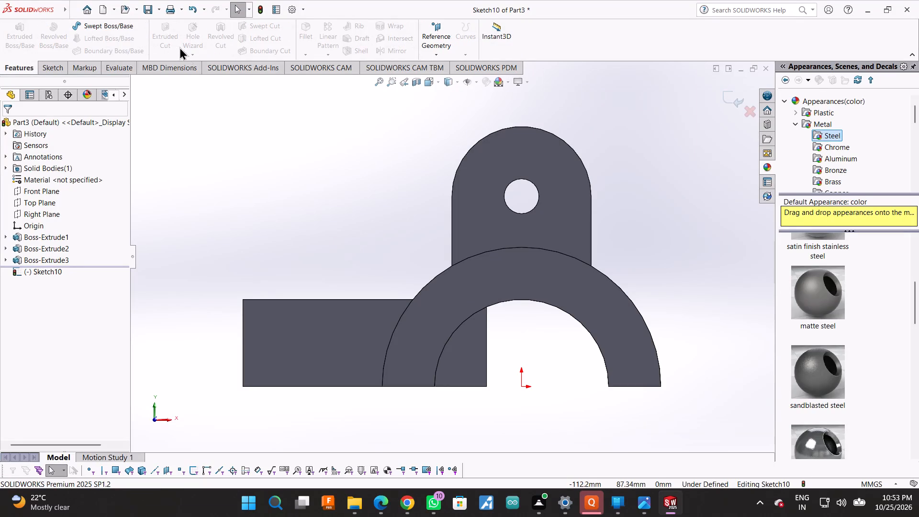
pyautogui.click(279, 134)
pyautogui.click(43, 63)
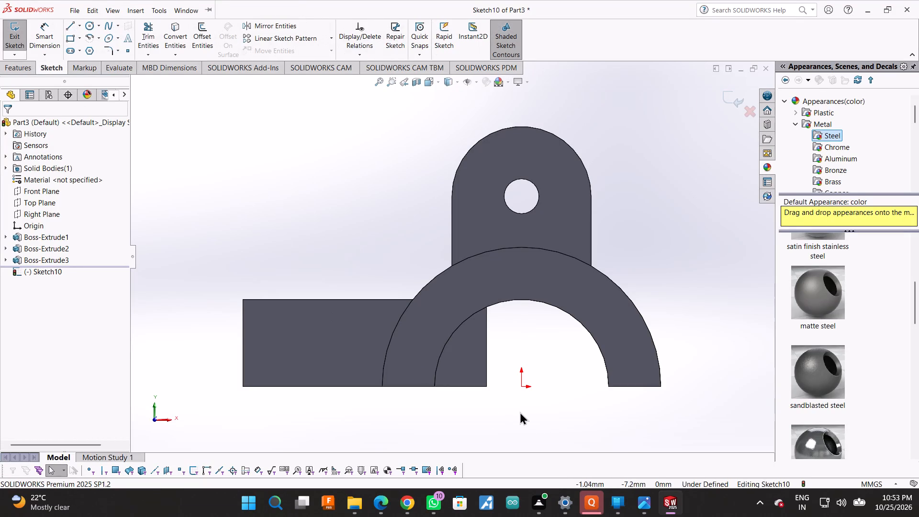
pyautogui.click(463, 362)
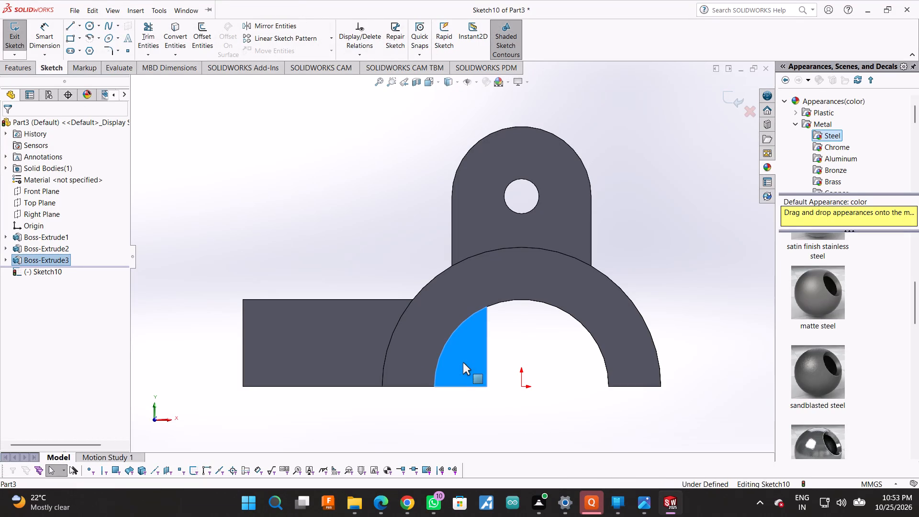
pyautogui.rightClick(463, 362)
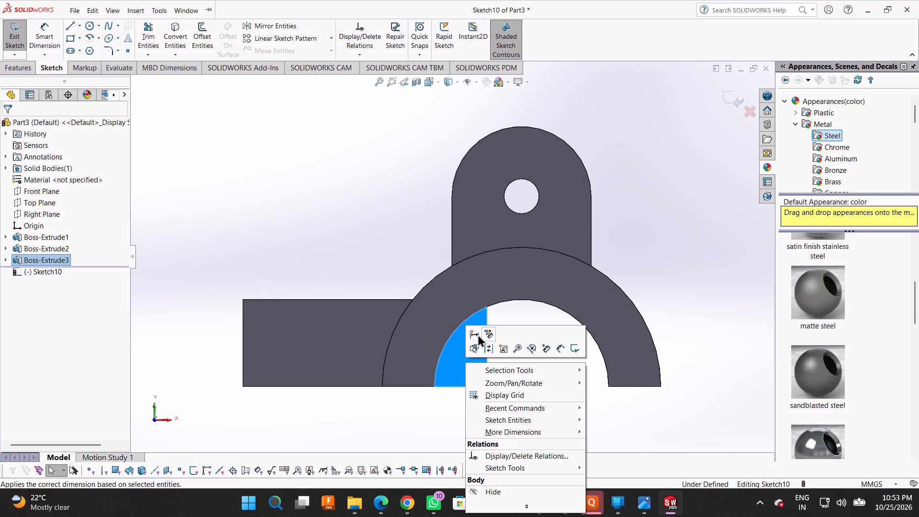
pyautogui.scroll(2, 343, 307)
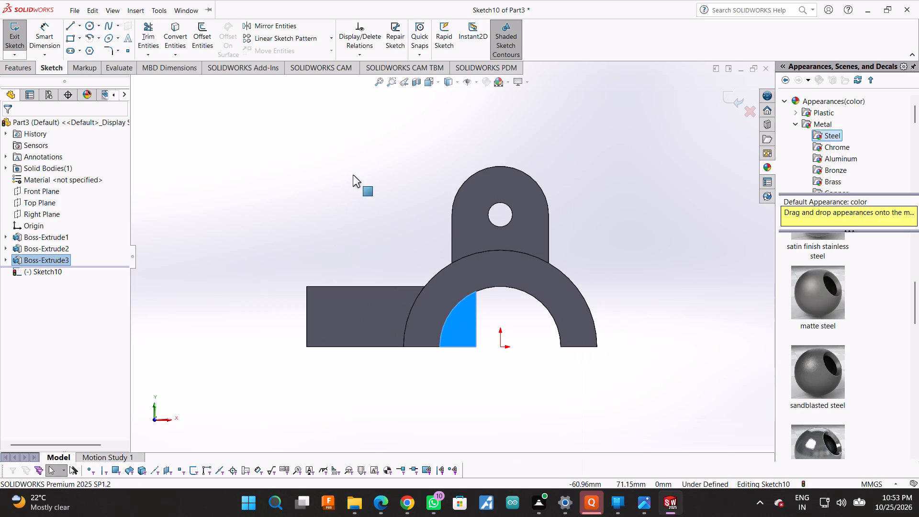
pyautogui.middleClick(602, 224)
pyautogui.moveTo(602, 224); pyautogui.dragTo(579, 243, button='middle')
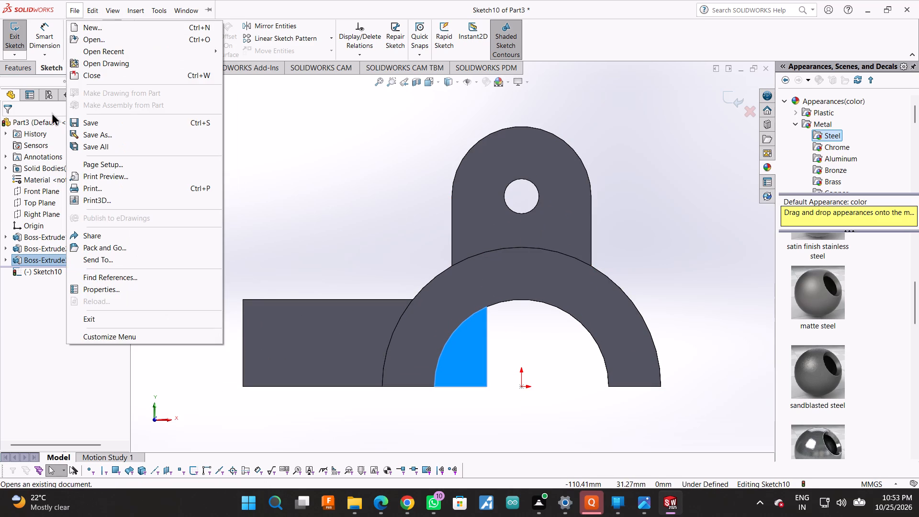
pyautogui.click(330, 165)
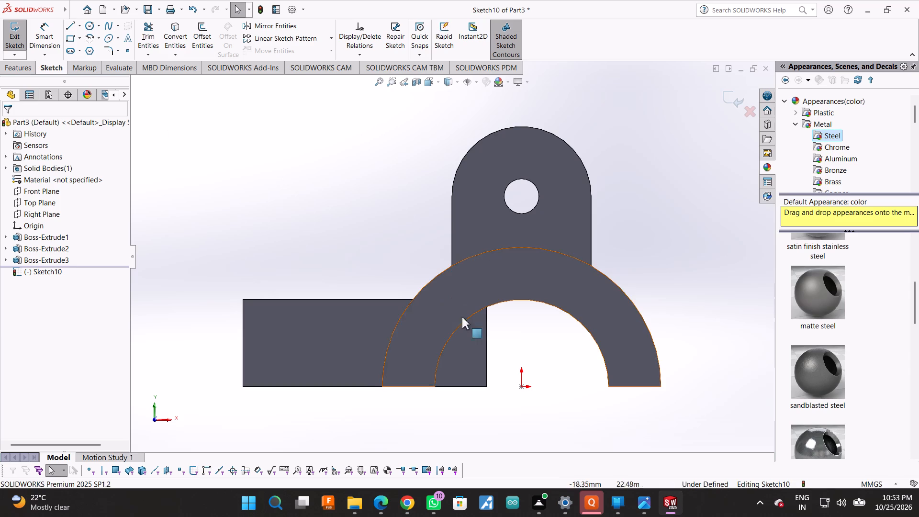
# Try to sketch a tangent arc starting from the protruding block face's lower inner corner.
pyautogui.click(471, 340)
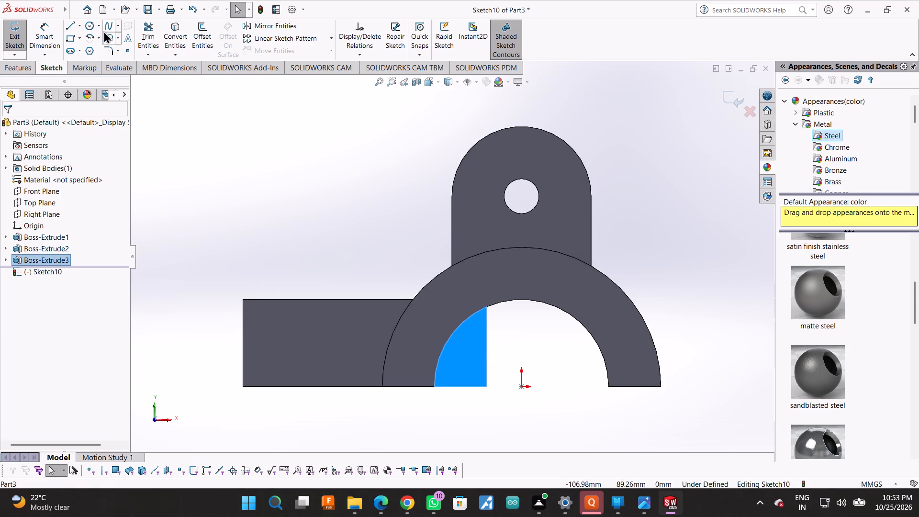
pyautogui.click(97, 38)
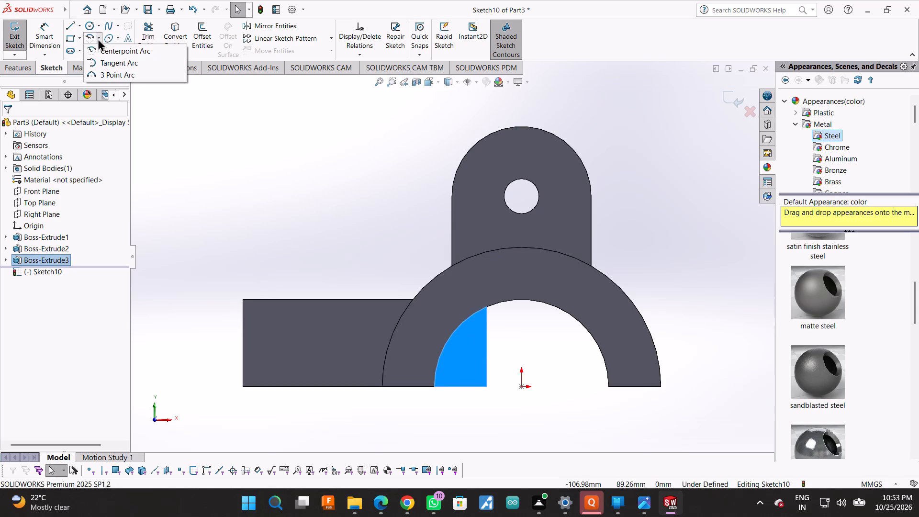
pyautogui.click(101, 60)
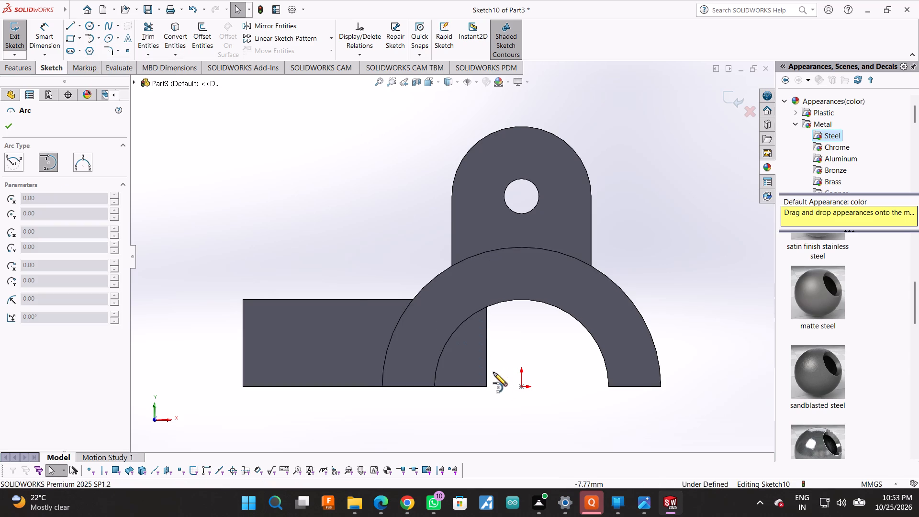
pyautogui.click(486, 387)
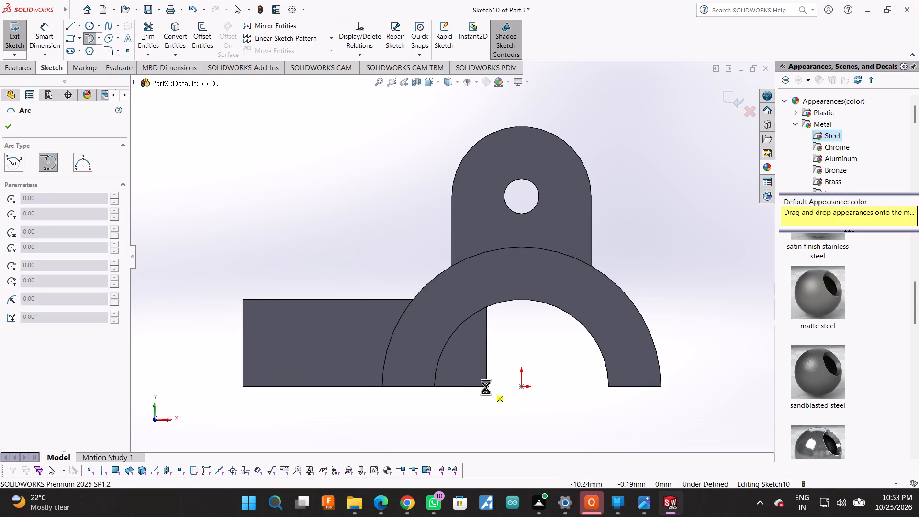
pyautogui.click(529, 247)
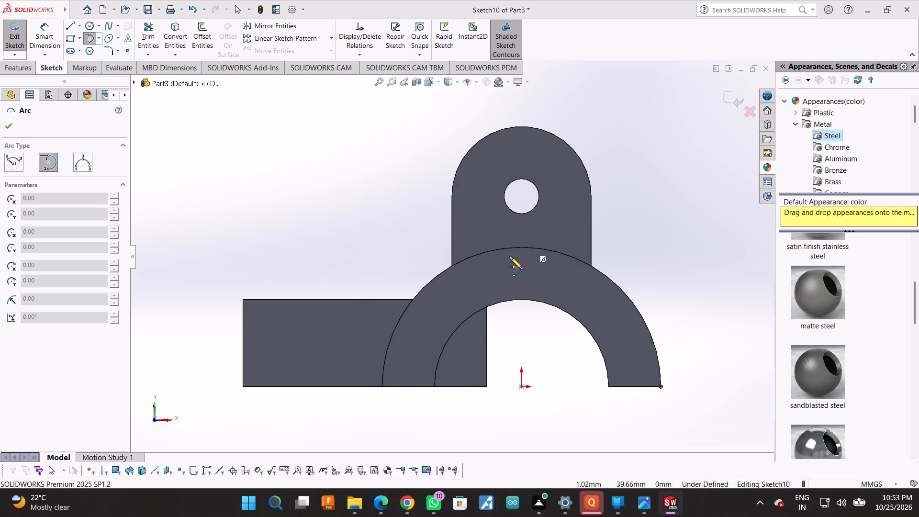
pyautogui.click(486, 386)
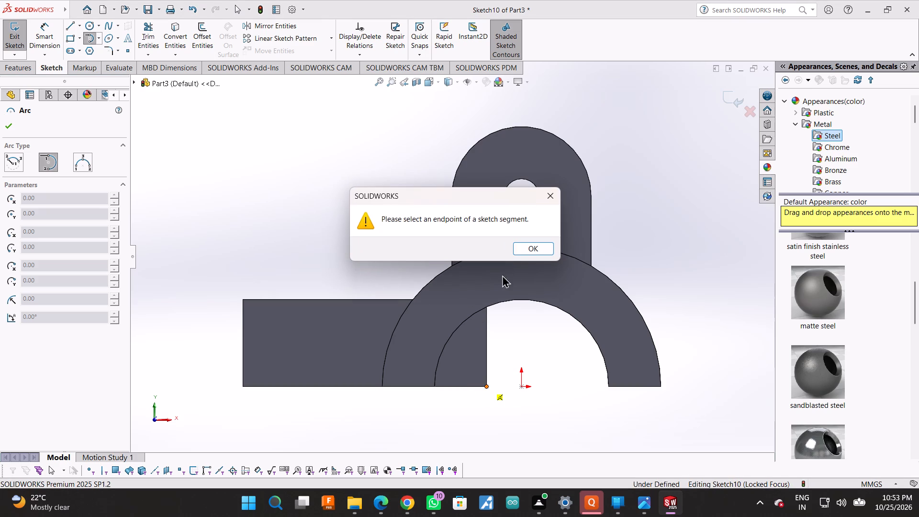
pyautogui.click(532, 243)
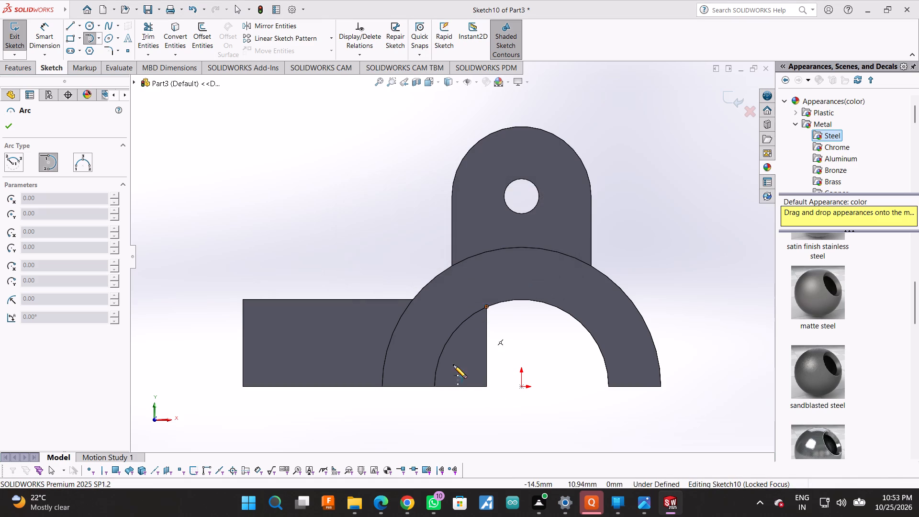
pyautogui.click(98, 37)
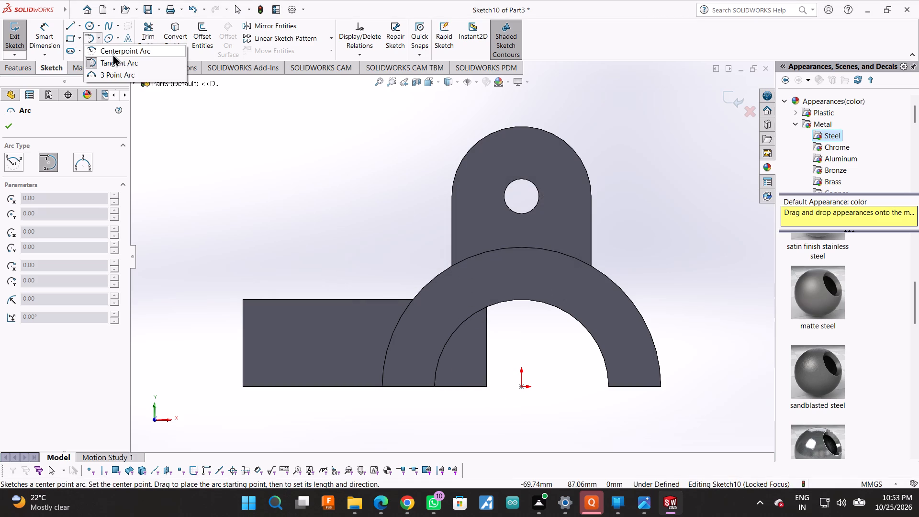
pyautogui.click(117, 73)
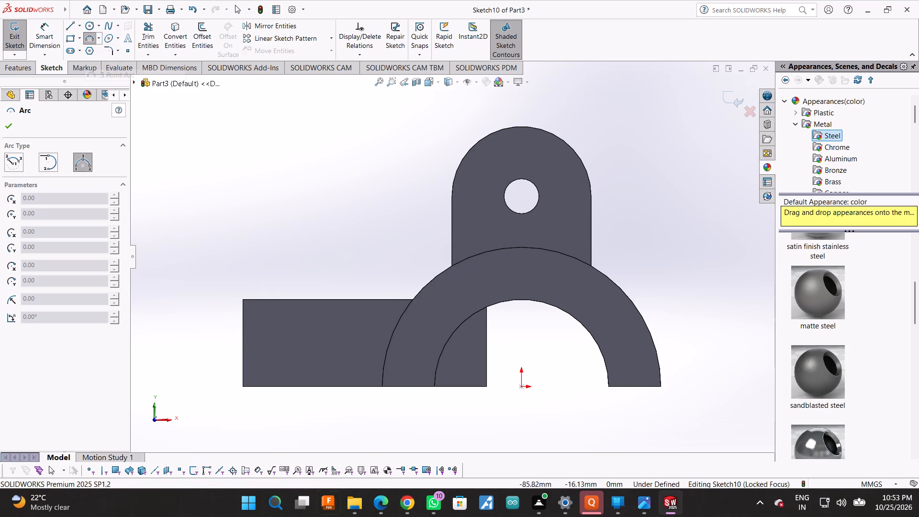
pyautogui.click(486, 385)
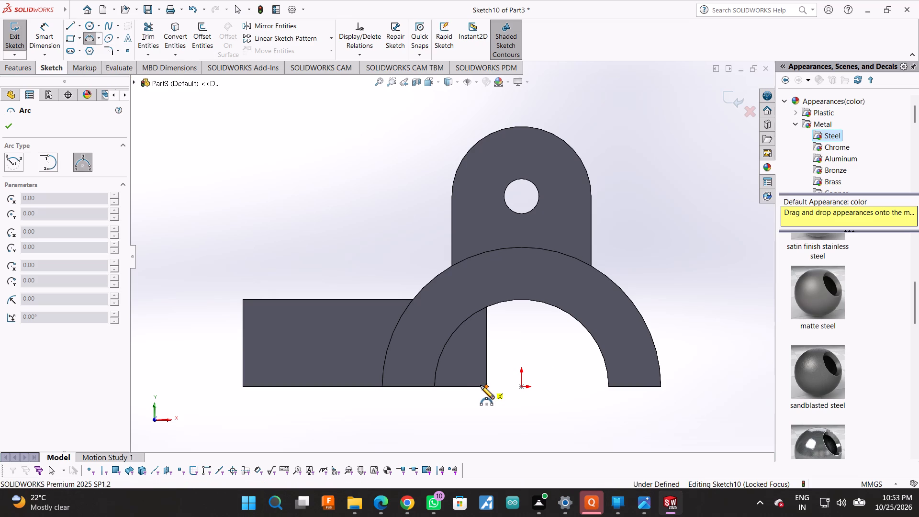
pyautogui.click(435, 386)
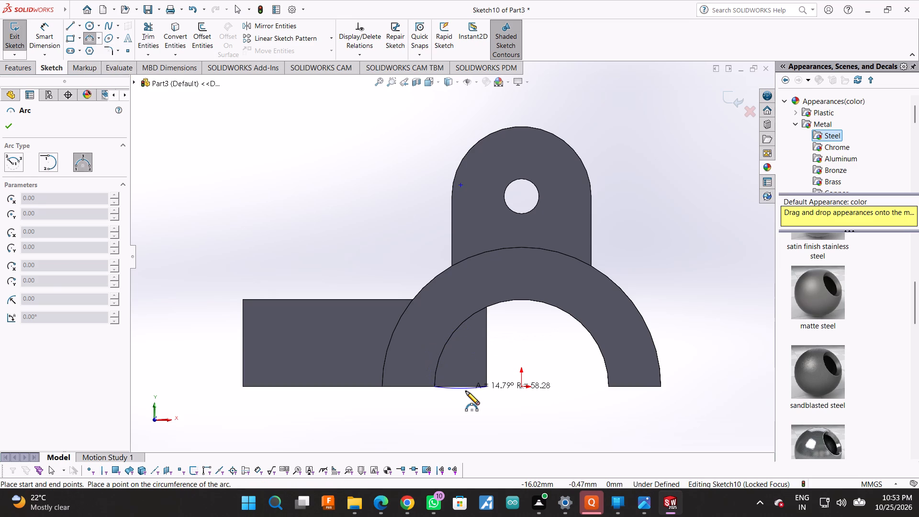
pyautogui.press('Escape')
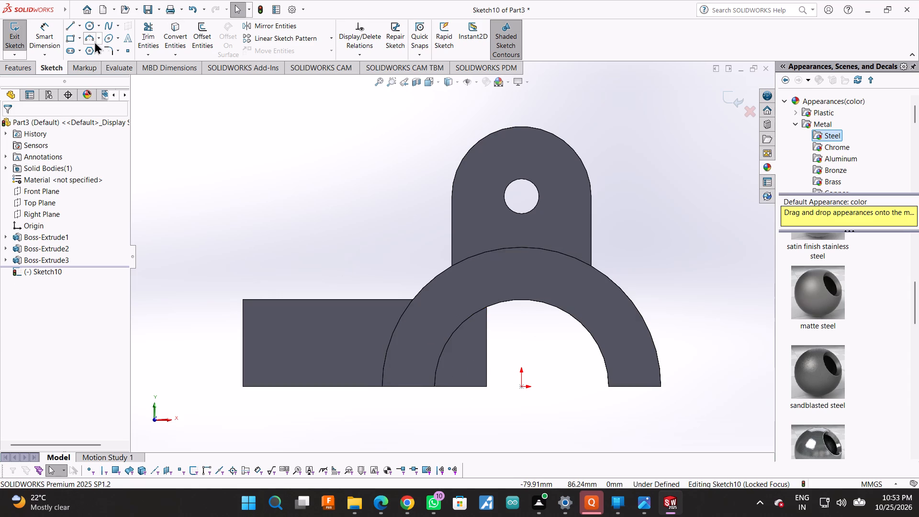
# Sketch a 3 Point Arc of 25 mm radius along the bore edge, from its lower end to the top of the block's inner vertical edge.
pyautogui.click(94, 41)
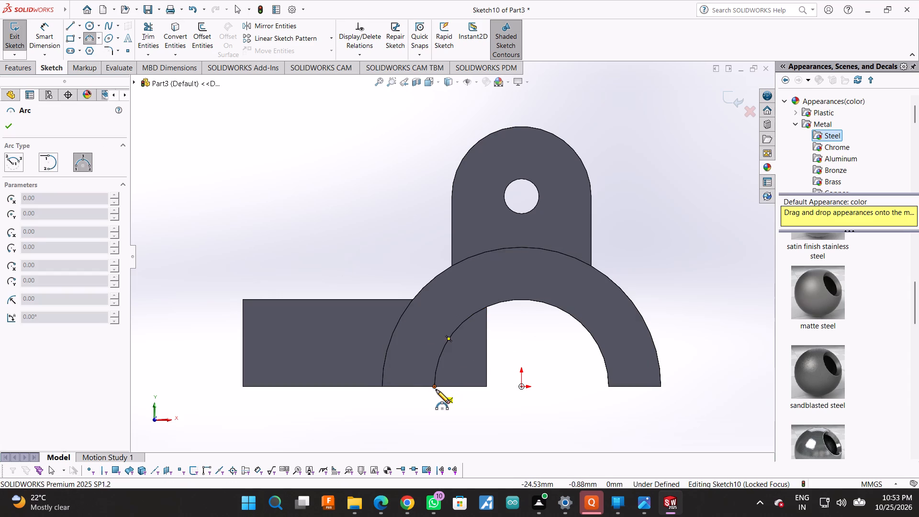
pyautogui.click(435, 387)
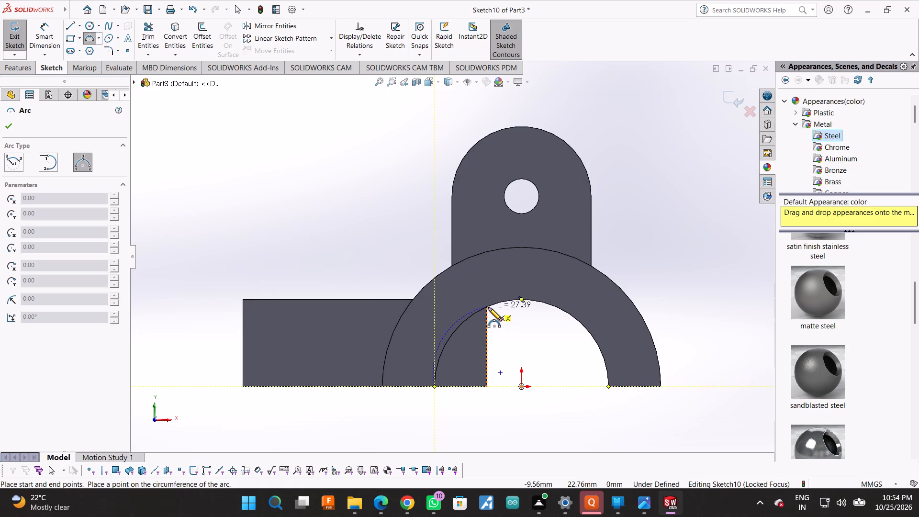
pyautogui.scroll(-6, 488, 307)
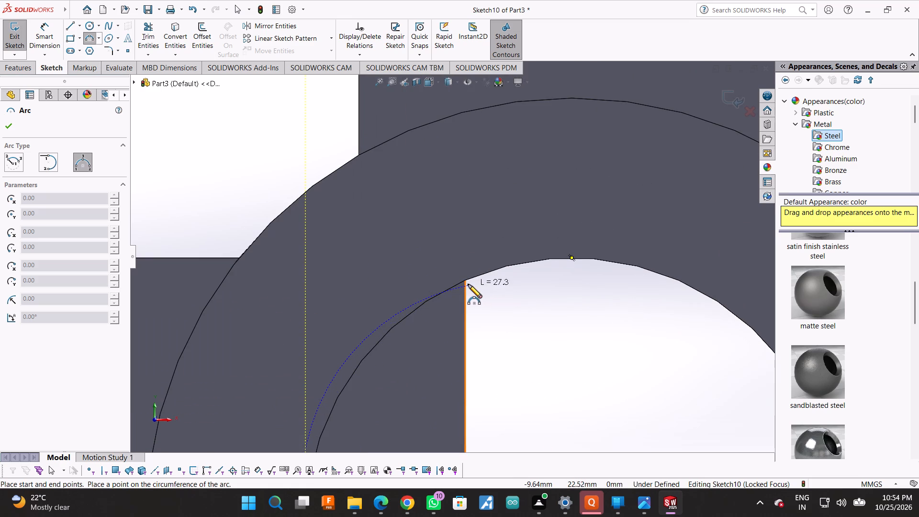
pyautogui.click(465, 280)
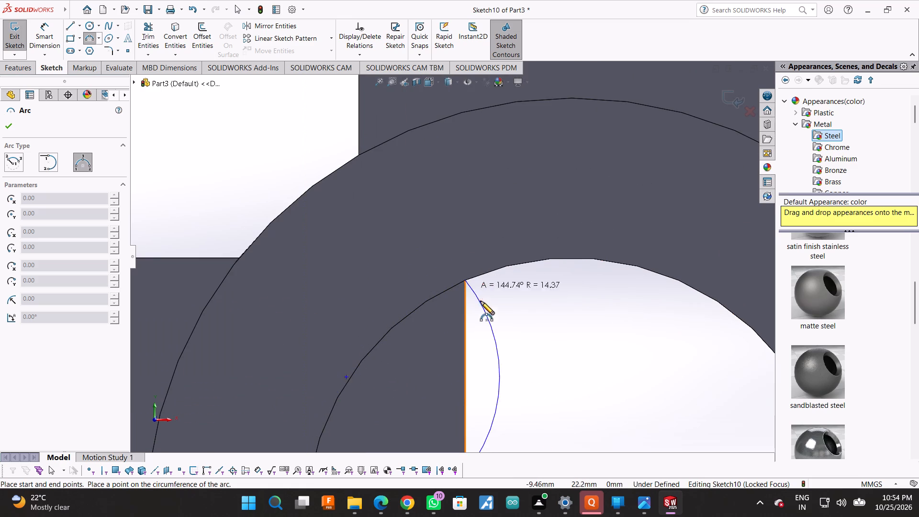
pyautogui.click(415, 306)
pyautogui.scroll(4, 453, 306)
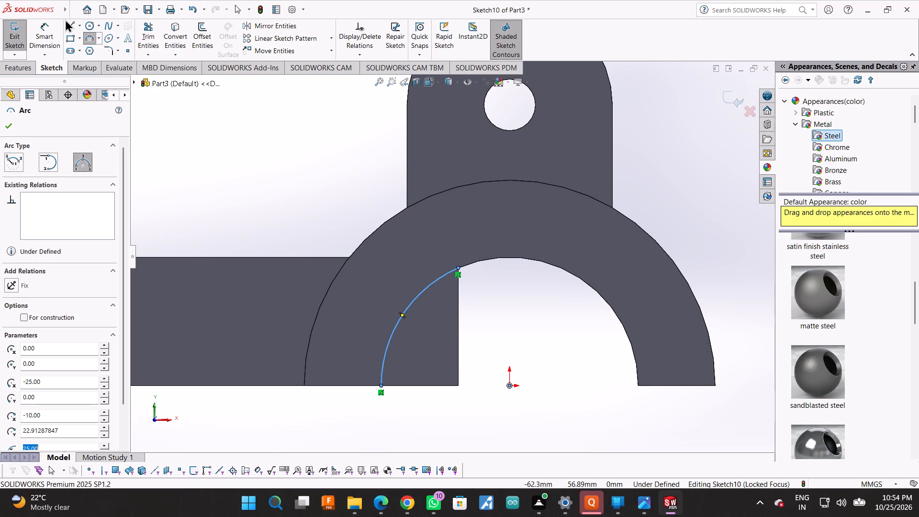
# Close the arc profile with a vertical line about 22.9 mm long and a 15 mm horizontal line along the block's edges.
pyautogui.click(67, 21)
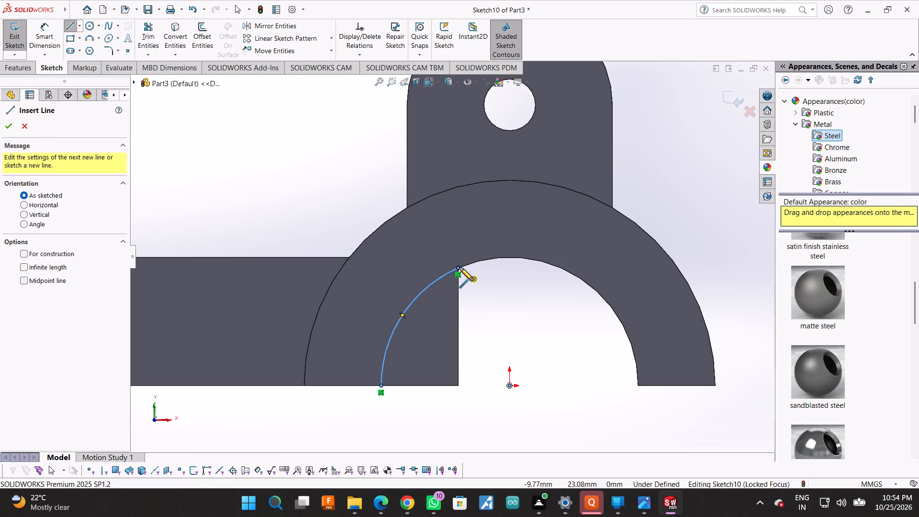
pyautogui.moveTo(459, 267); pyautogui.dragTo(459, 274)
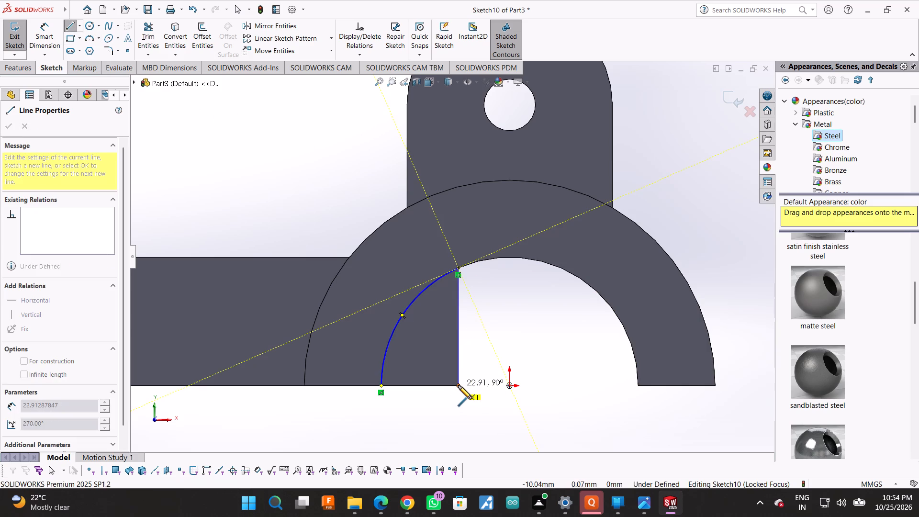
pyautogui.click(458, 385)
pyautogui.click(381, 387)
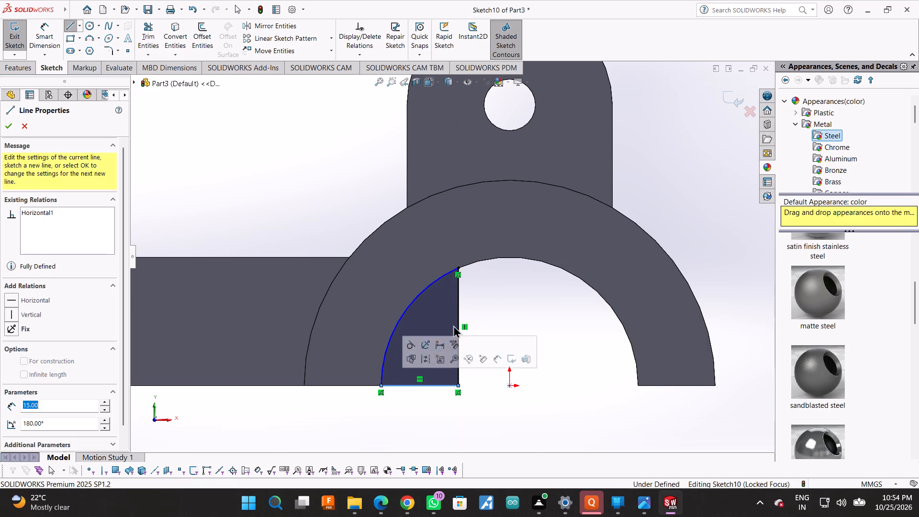
pyautogui.click(7, 122)
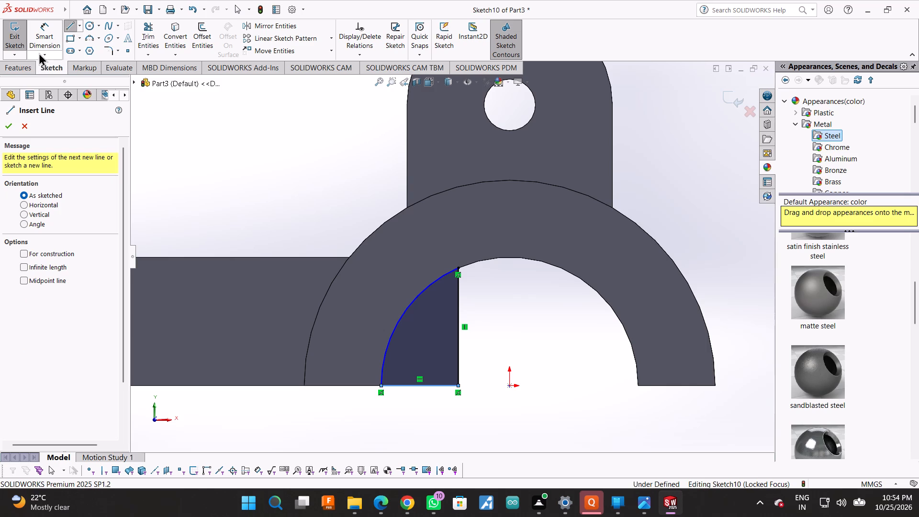
pyautogui.click(11, 128)
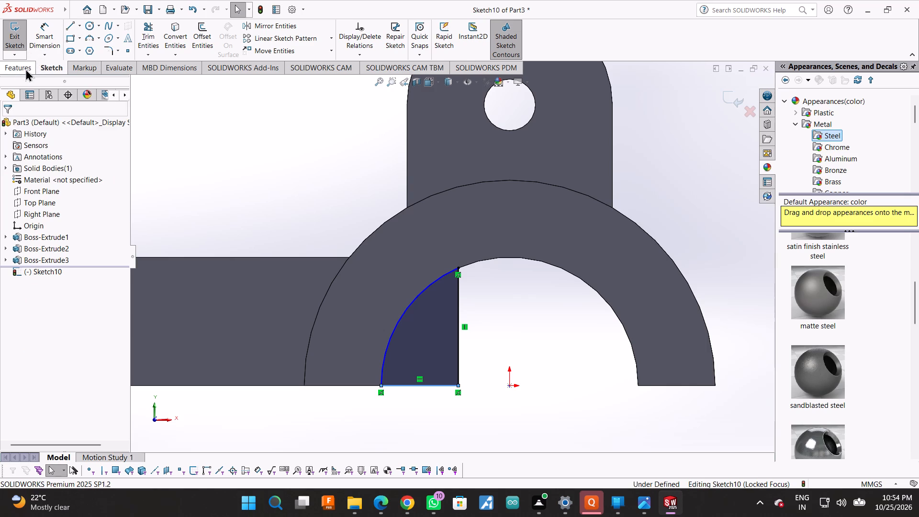
# Set up an Extruded Cut of the closed arc profile with the Mid Plane end condition and 80 mm depth.
pyautogui.click(25, 68)
pyautogui.click(169, 26)
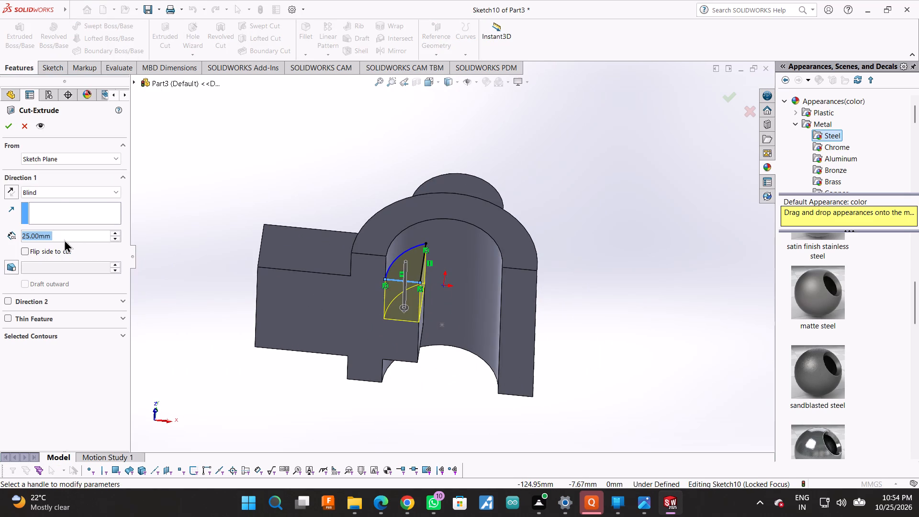
pyautogui.click(55, 190)
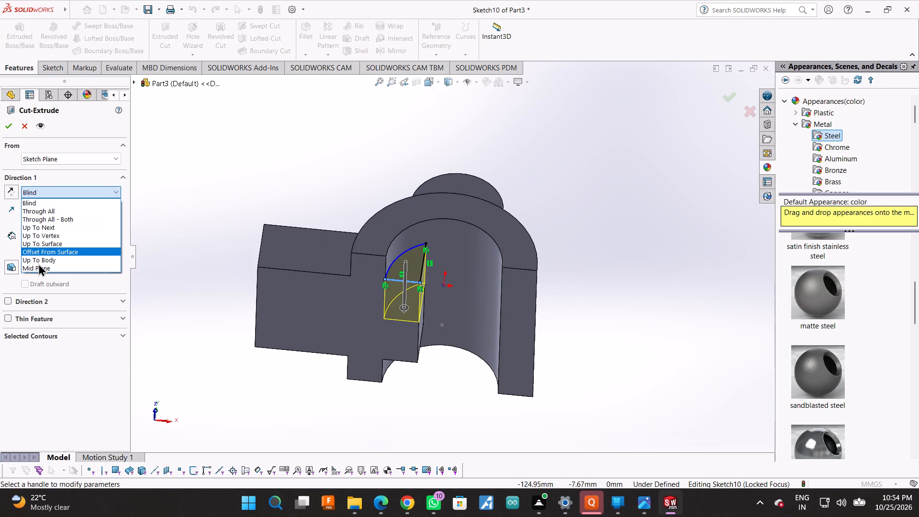
pyautogui.click(40, 267)
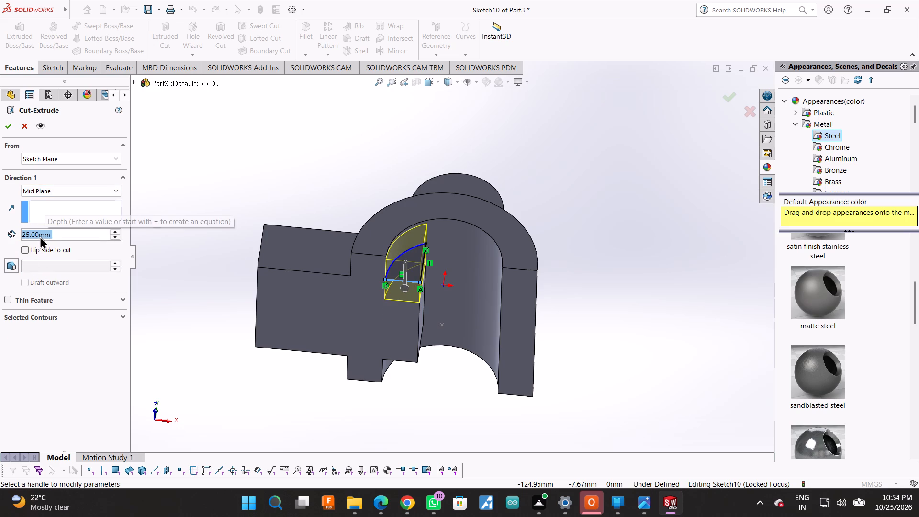
pyautogui.press('8')
pyautogui.press('0')
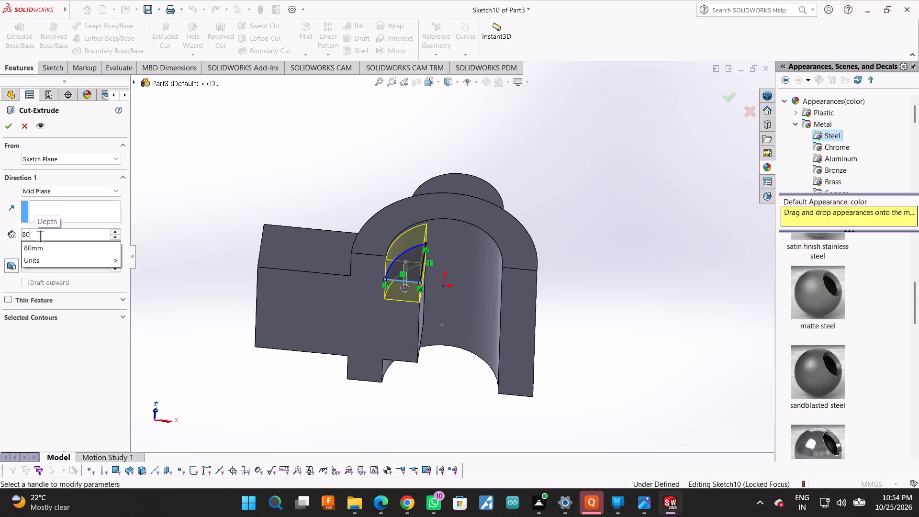
pyautogui.press('Return')
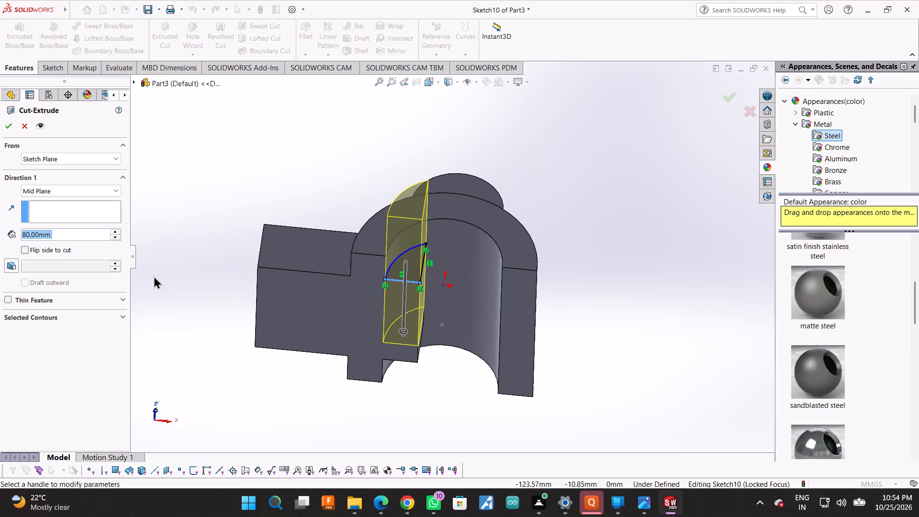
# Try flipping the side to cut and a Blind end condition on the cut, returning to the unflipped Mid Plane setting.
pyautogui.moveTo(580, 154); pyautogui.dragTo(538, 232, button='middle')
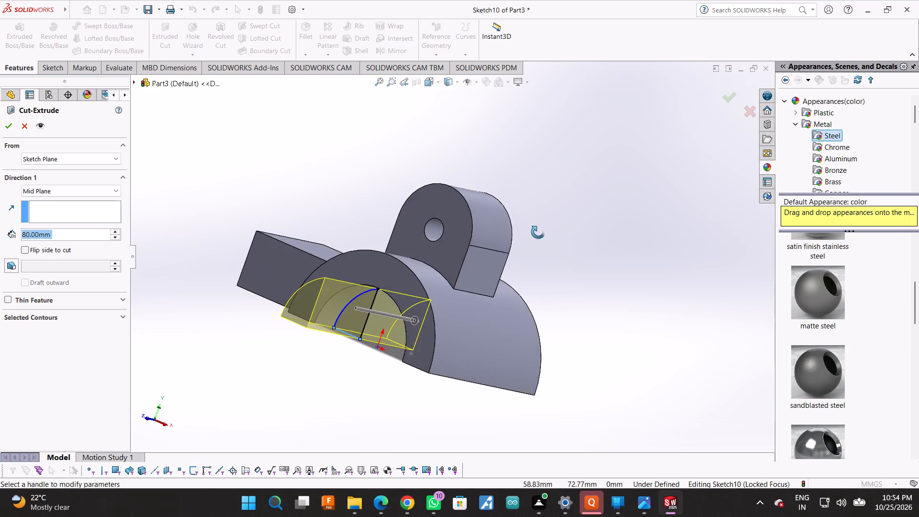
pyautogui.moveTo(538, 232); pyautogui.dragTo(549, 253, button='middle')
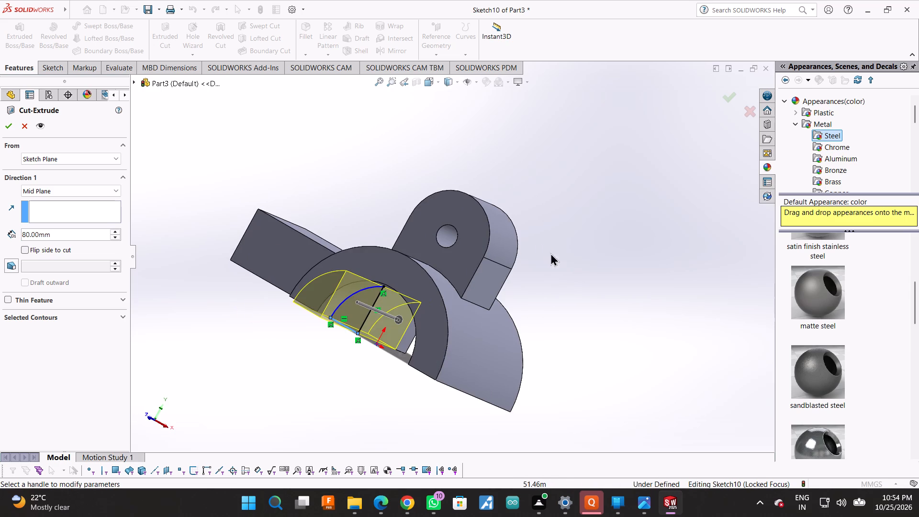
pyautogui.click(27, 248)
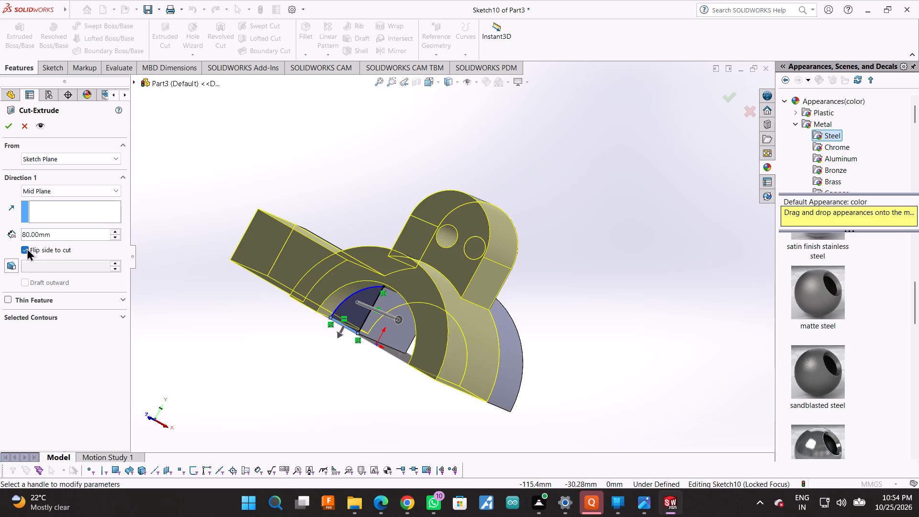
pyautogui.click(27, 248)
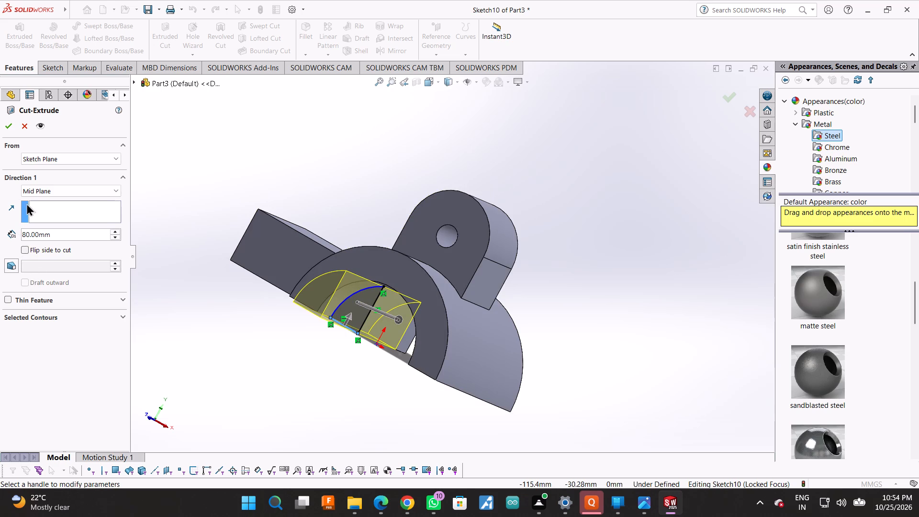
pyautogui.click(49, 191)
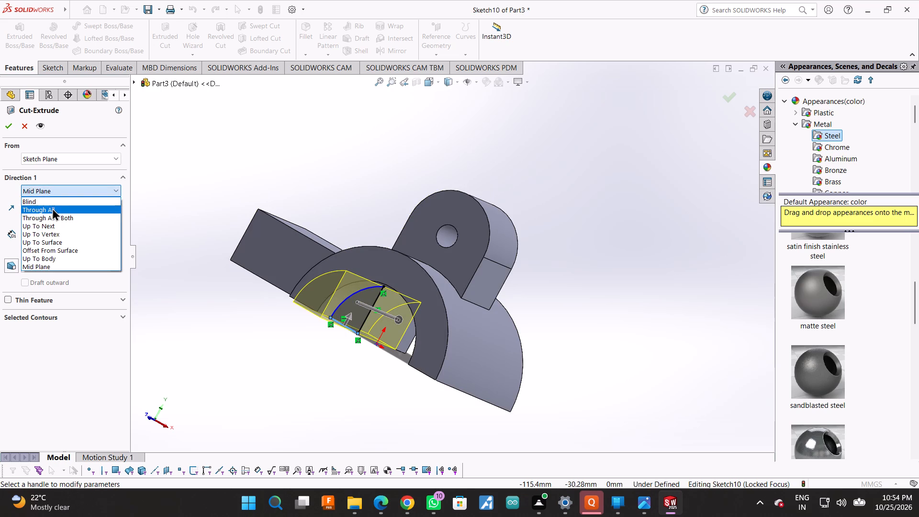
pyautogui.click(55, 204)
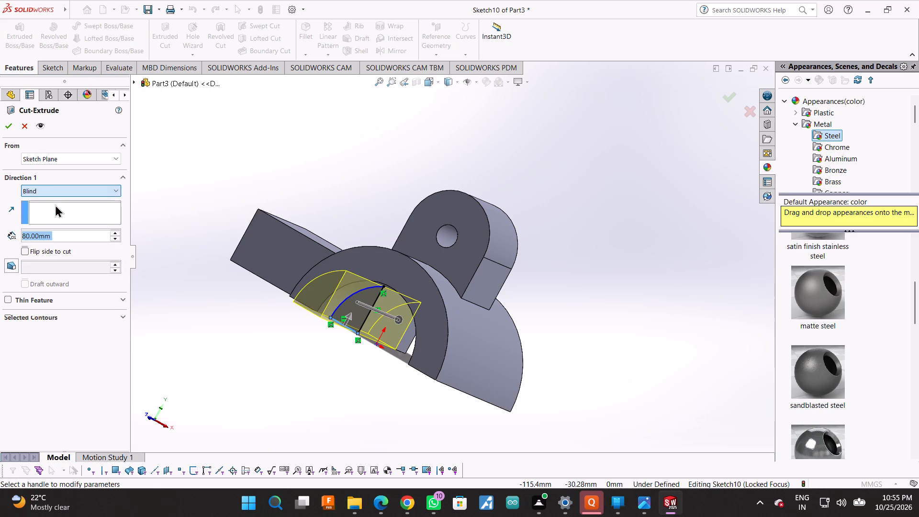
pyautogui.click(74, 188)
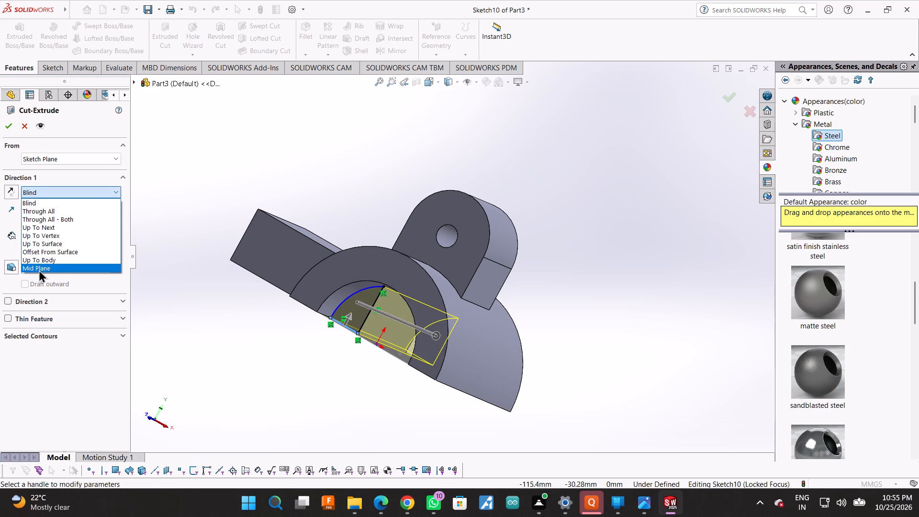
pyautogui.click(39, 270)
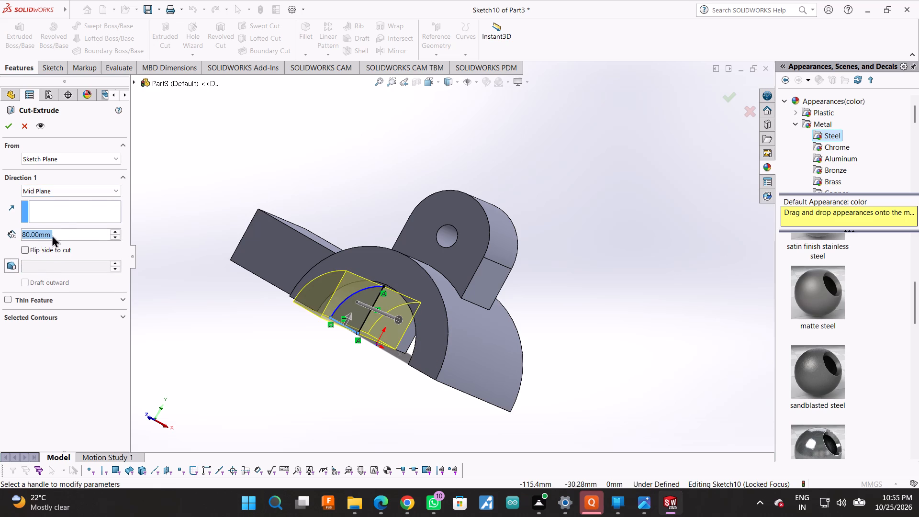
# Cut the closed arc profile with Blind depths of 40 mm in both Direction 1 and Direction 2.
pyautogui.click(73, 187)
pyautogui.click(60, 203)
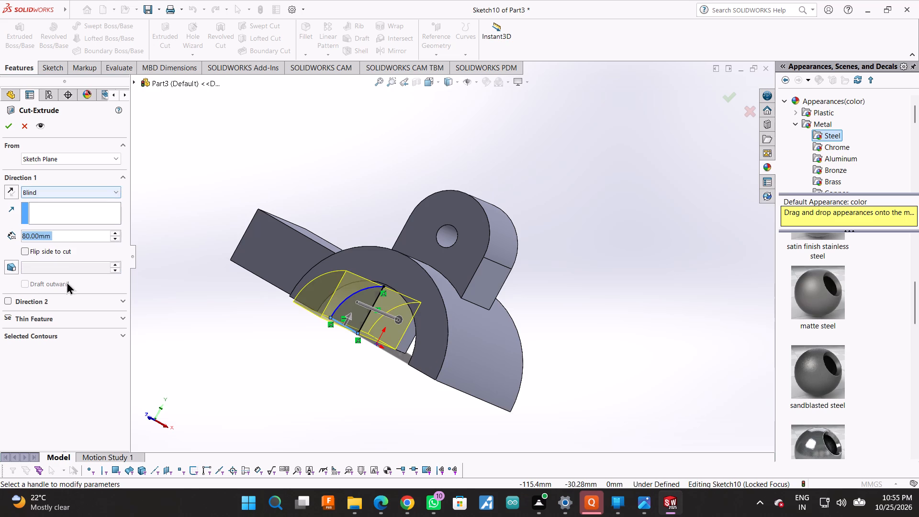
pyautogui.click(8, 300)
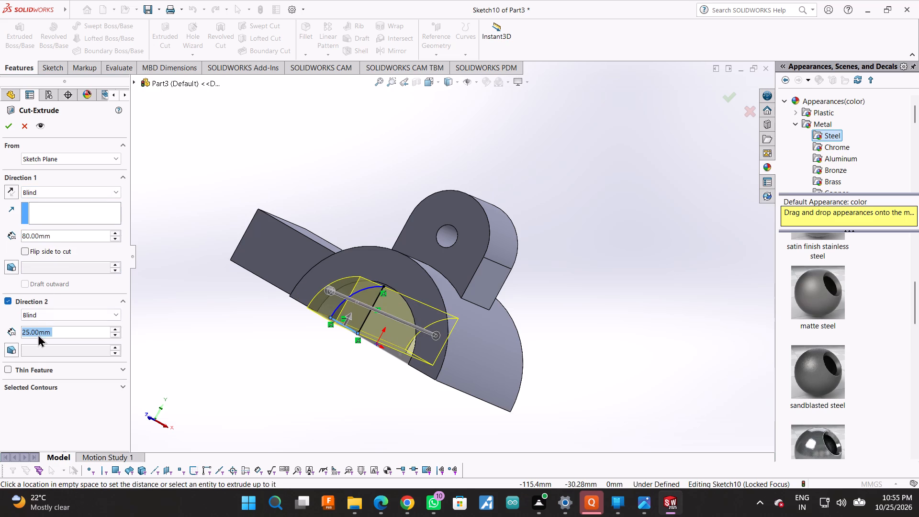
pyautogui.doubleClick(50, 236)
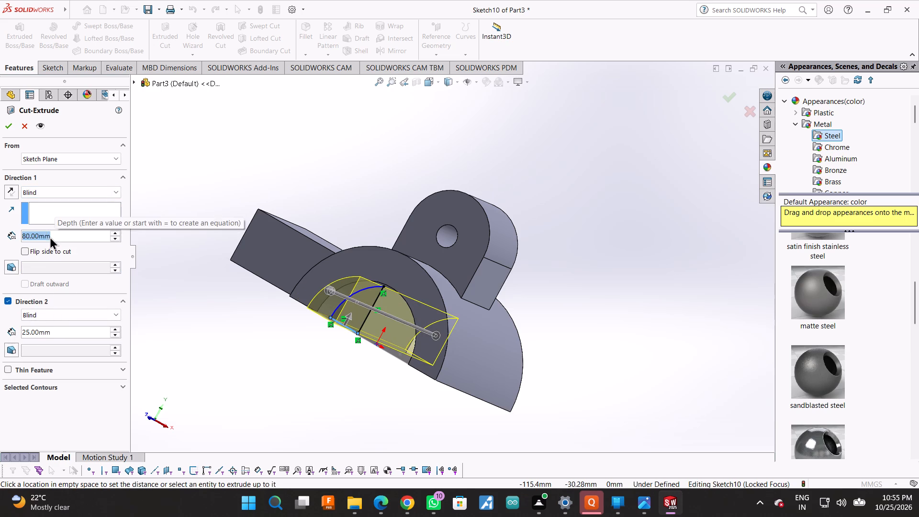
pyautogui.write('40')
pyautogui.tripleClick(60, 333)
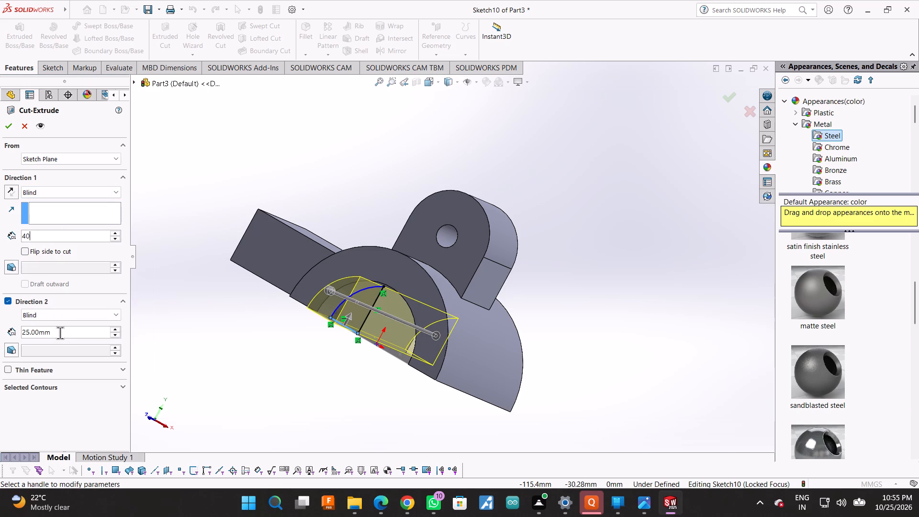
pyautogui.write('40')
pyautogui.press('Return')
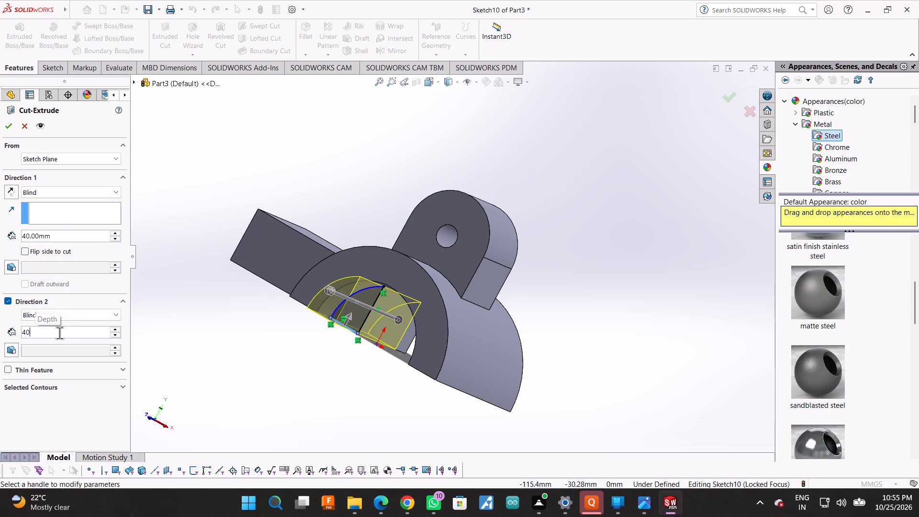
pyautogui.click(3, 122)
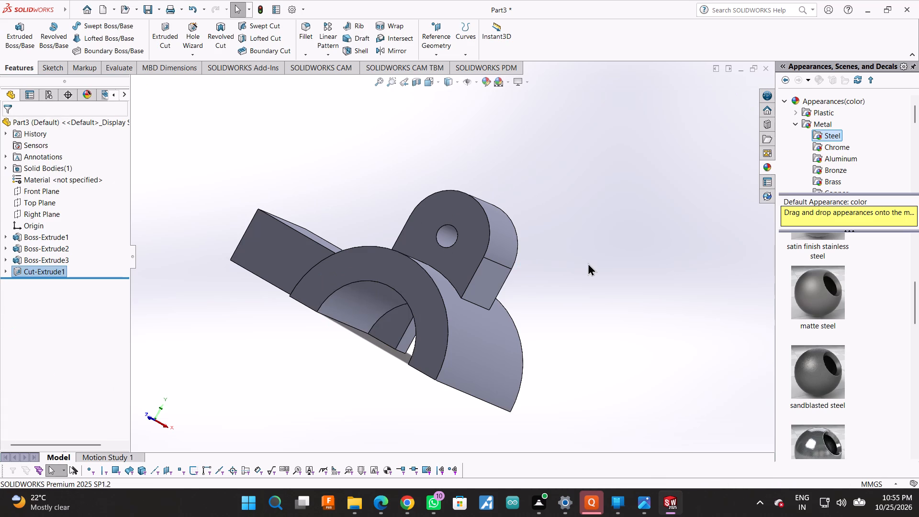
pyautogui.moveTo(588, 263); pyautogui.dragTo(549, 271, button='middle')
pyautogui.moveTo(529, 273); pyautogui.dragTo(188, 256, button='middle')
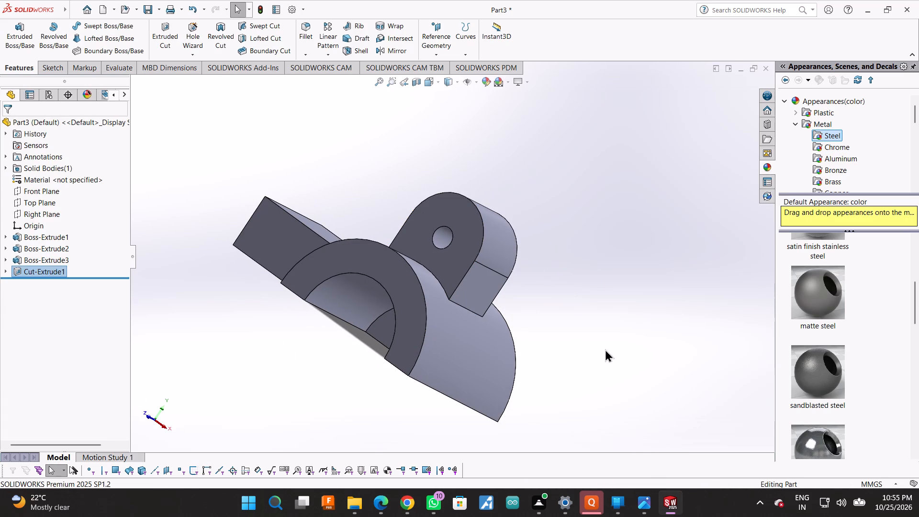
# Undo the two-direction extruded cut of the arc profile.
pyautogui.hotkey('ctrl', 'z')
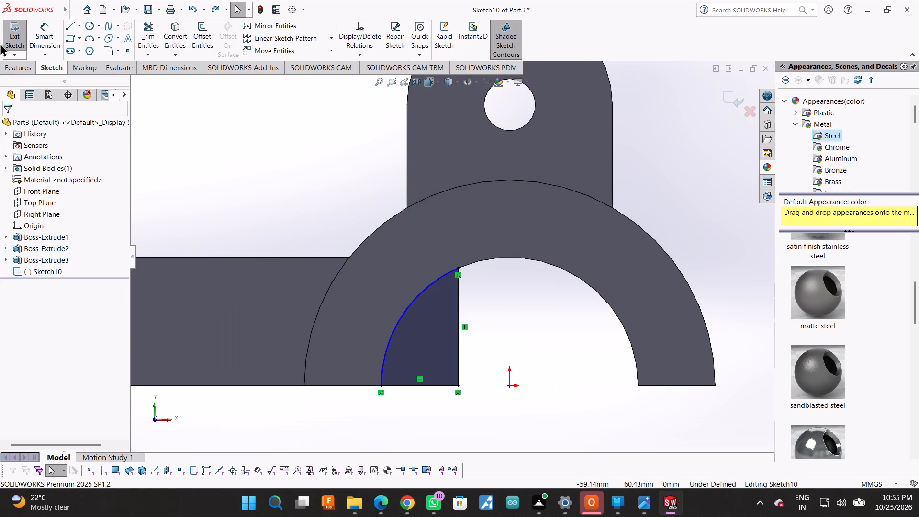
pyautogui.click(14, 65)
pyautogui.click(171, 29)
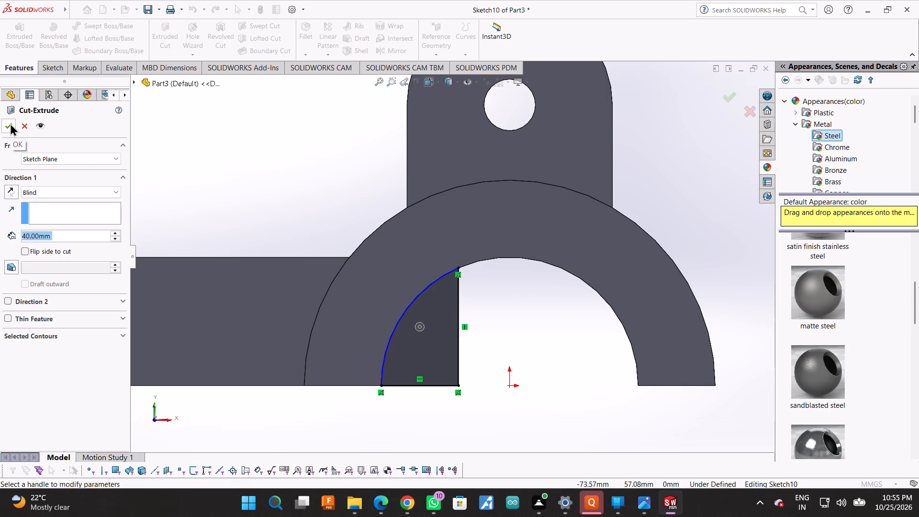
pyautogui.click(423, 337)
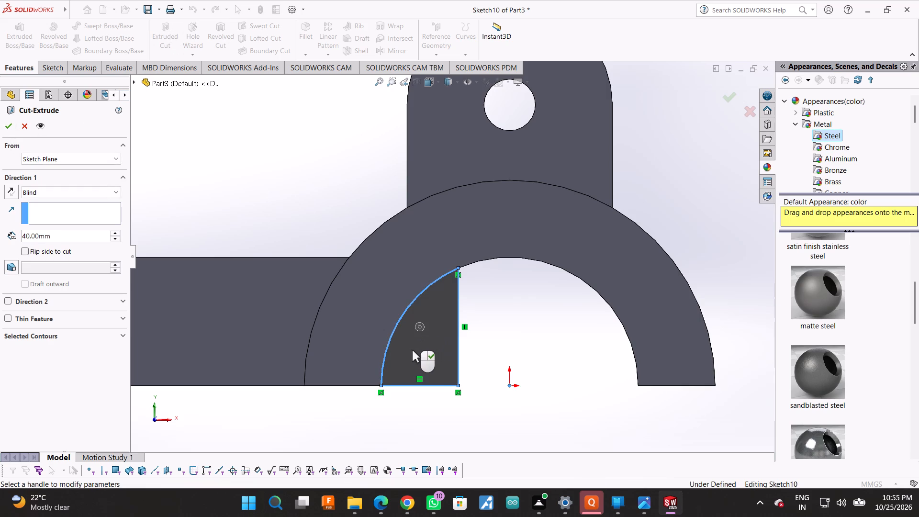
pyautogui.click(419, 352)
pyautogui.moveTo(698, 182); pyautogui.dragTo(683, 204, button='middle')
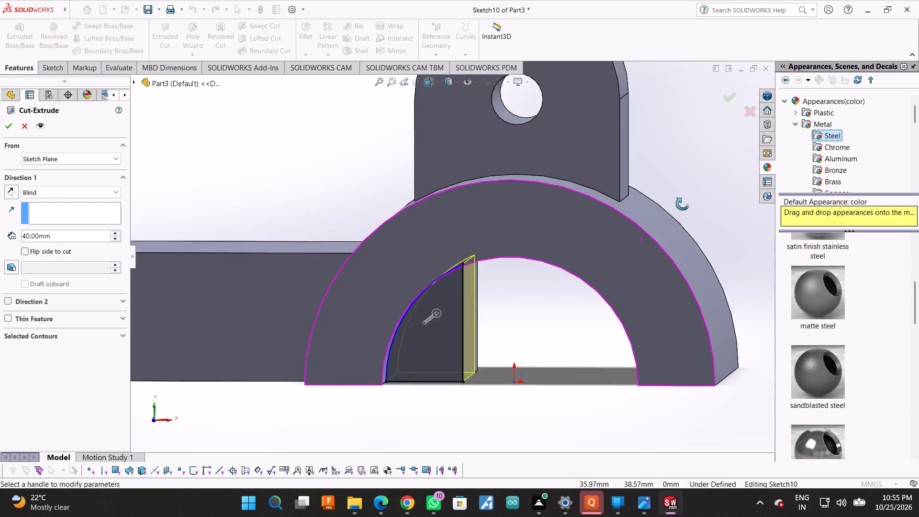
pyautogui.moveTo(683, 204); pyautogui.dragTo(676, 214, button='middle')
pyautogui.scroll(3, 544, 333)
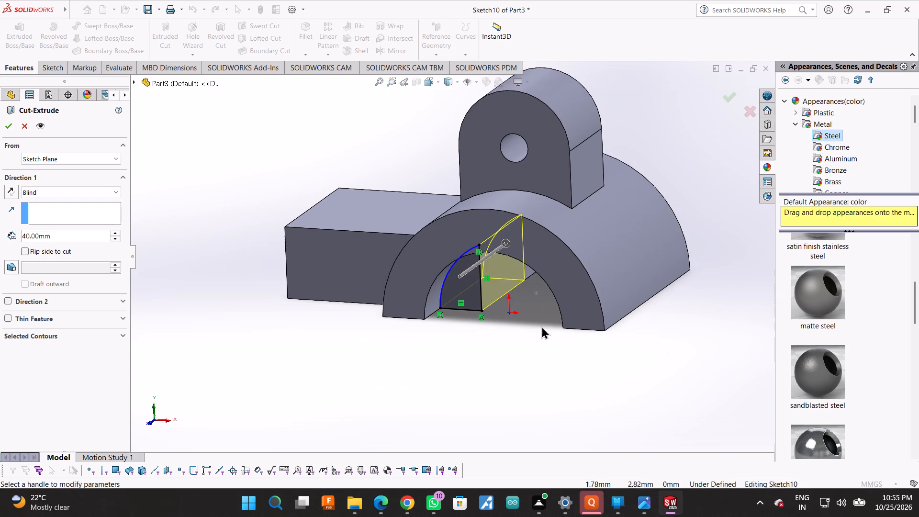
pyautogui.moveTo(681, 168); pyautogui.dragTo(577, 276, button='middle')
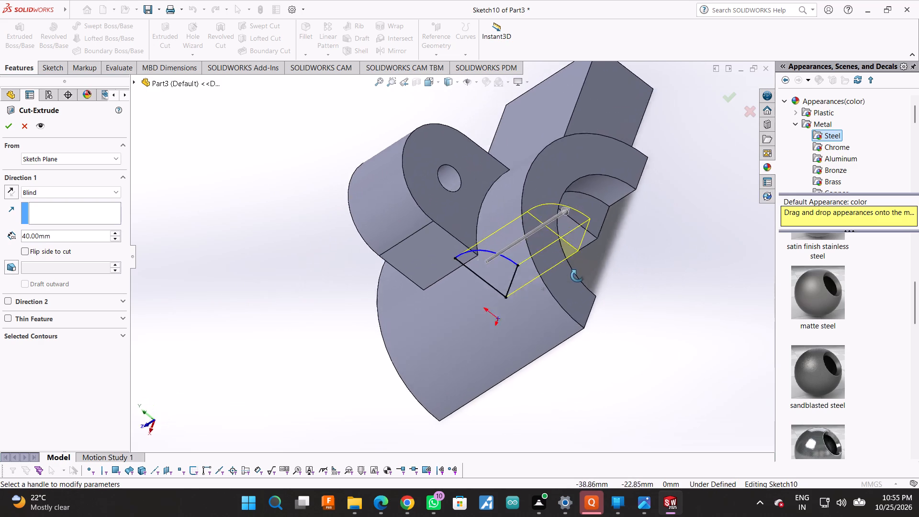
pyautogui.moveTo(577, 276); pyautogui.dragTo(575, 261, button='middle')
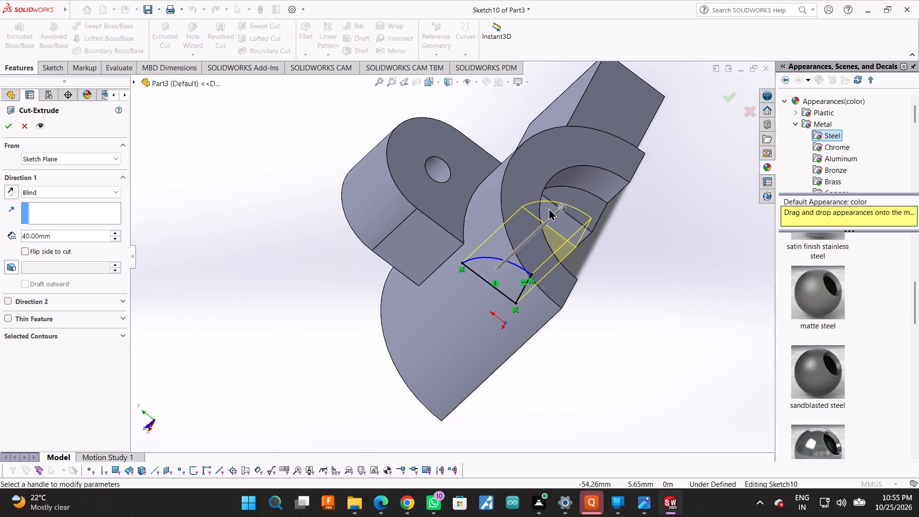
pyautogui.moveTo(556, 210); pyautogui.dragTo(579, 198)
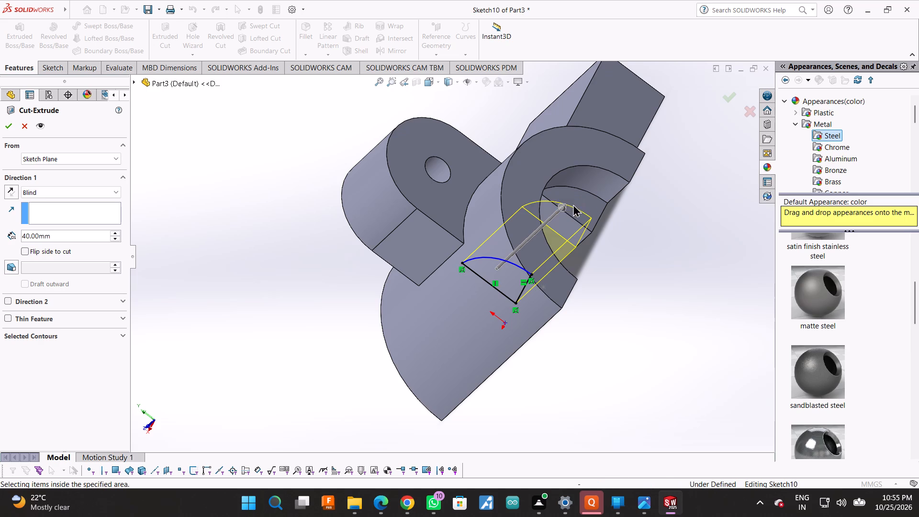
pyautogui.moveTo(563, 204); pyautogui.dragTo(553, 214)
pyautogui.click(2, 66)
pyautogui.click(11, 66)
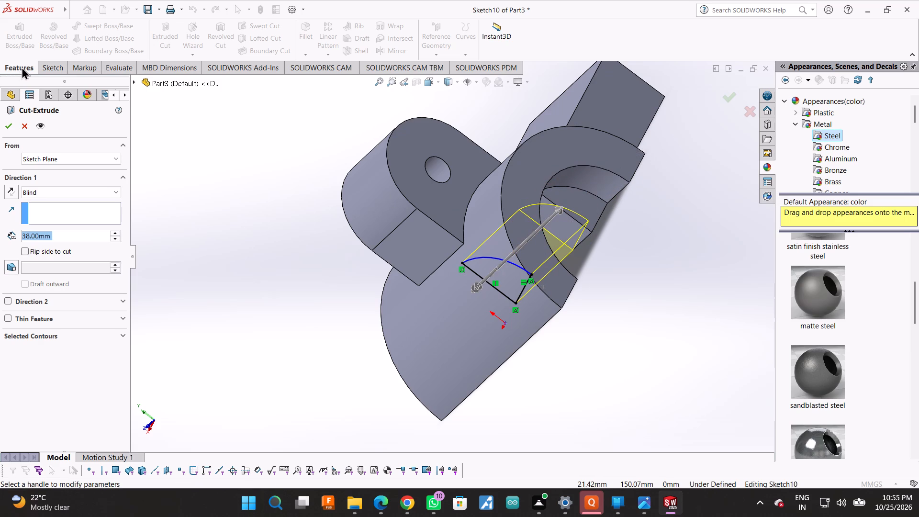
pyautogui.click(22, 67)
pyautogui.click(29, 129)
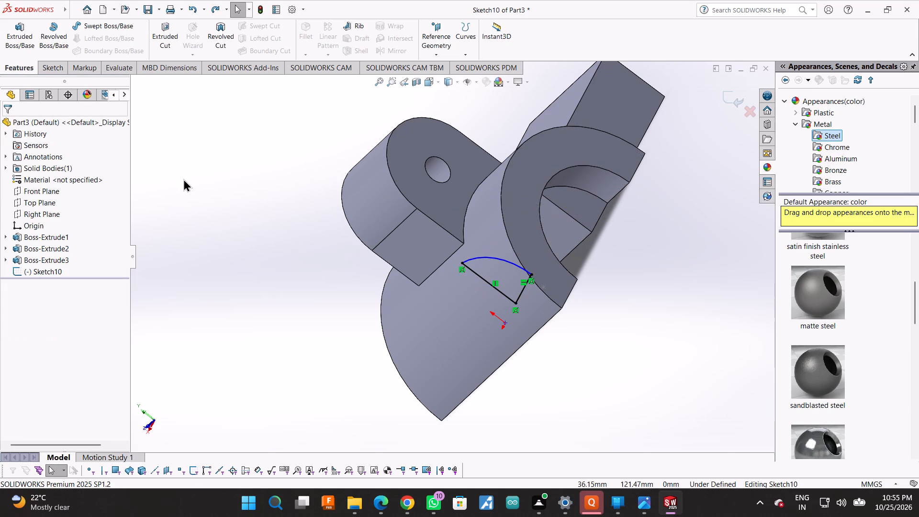
# Apply a Blind Extruded Cut of the closed arc profile, extending its depth beyond 40 mm to clear the block from the bore.
pyautogui.moveTo(199, 185); pyautogui.dragTo(234, 168, button='middle')
pyautogui.middleClick(240, 187)
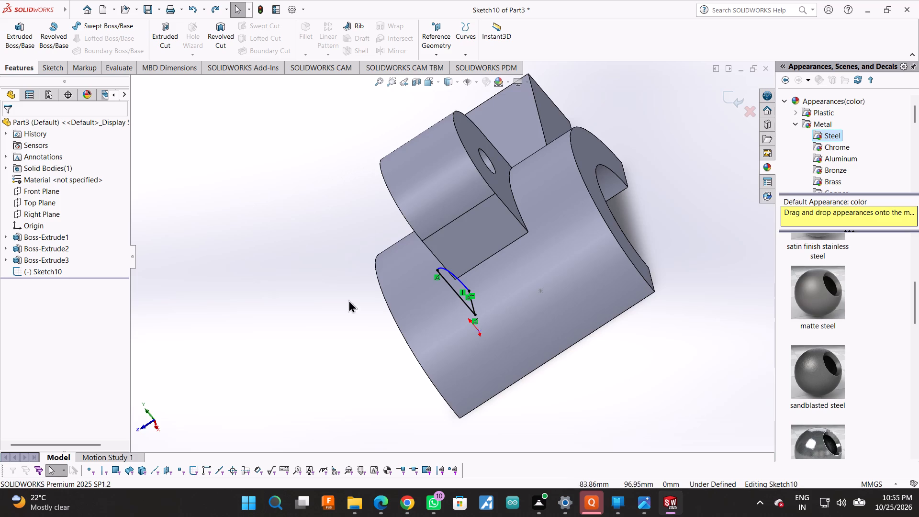
pyautogui.moveTo(354, 316); pyautogui.dragTo(433, 289, button='middle')
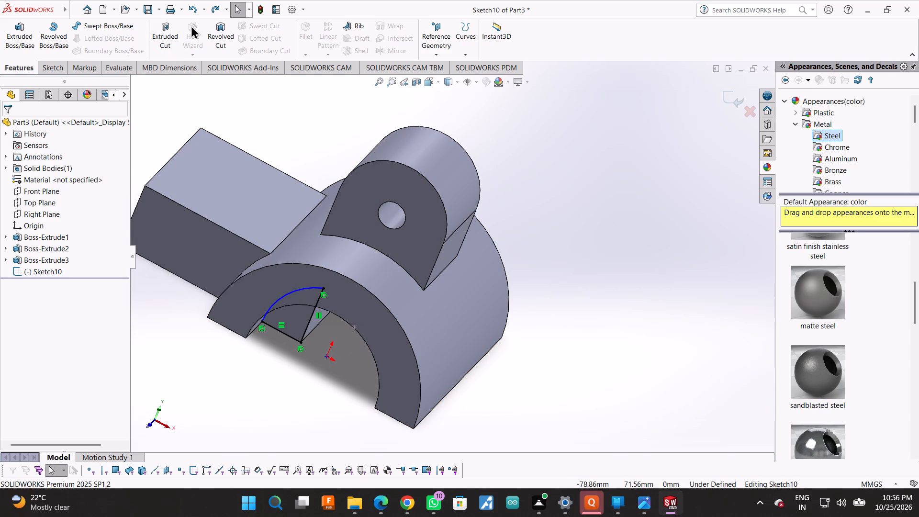
pyautogui.click(171, 28)
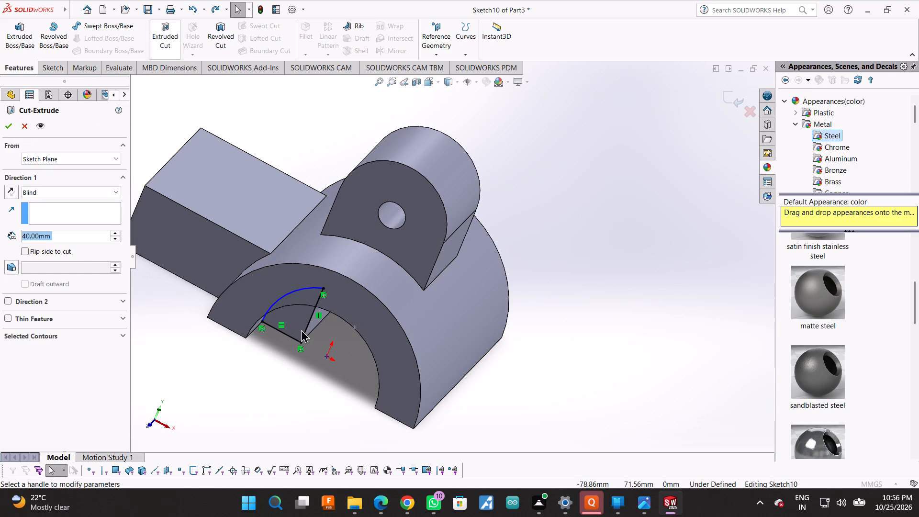
pyautogui.click(301, 329)
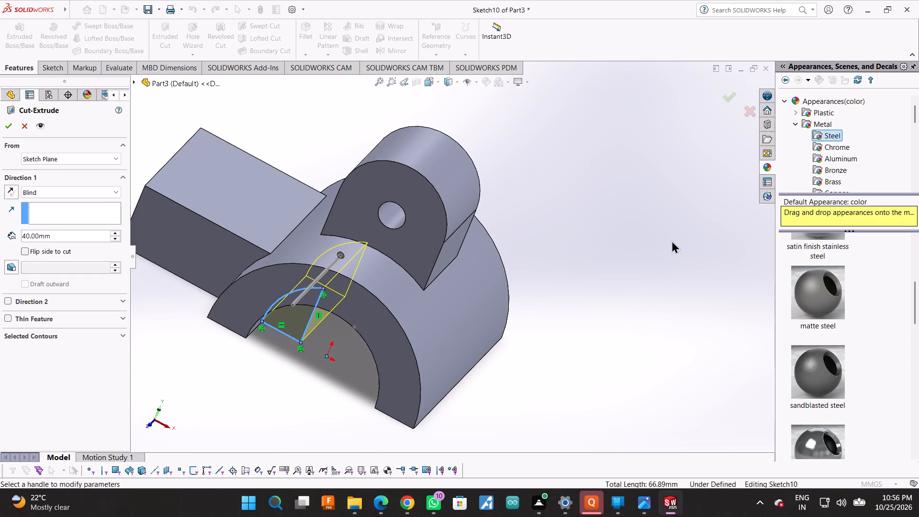
pyautogui.middleClick(672, 240)
pyautogui.moveTo(661, 253); pyautogui.dragTo(553, 329, button='middle')
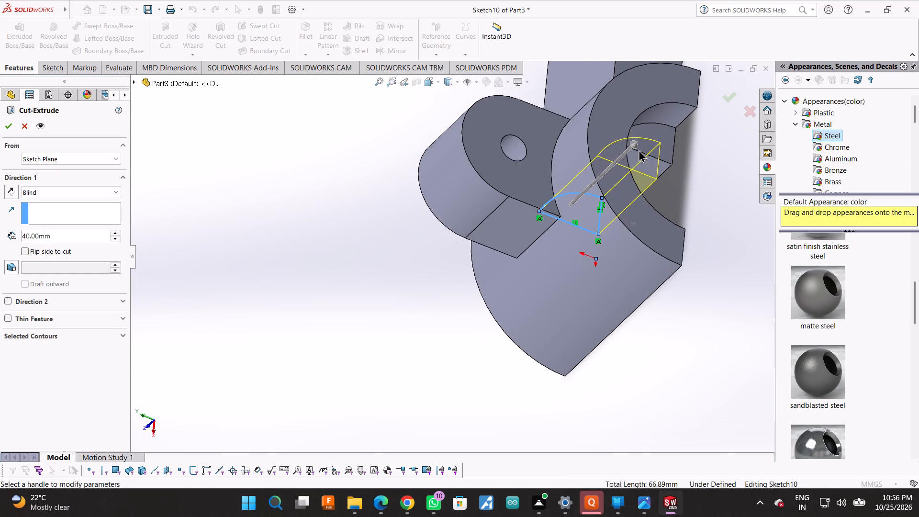
pyautogui.moveTo(636, 146); pyautogui.dragTo(673, 108)
pyautogui.click(11, 129)
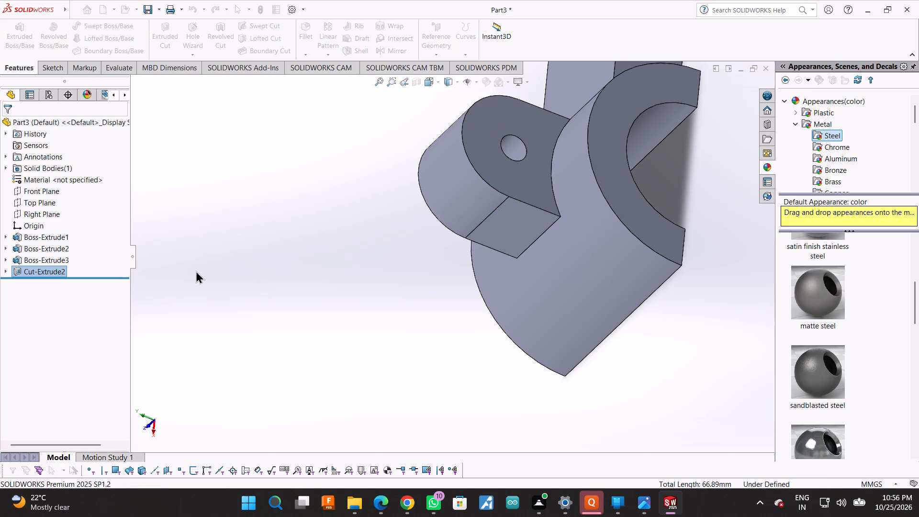
# Examine the bore and the whole bracket from several angles.
pyautogui.scroll(2, 327, 359)
pyautogui.moveTo(648, 249); pyautogui.dragTo(628, 263, button='middle')
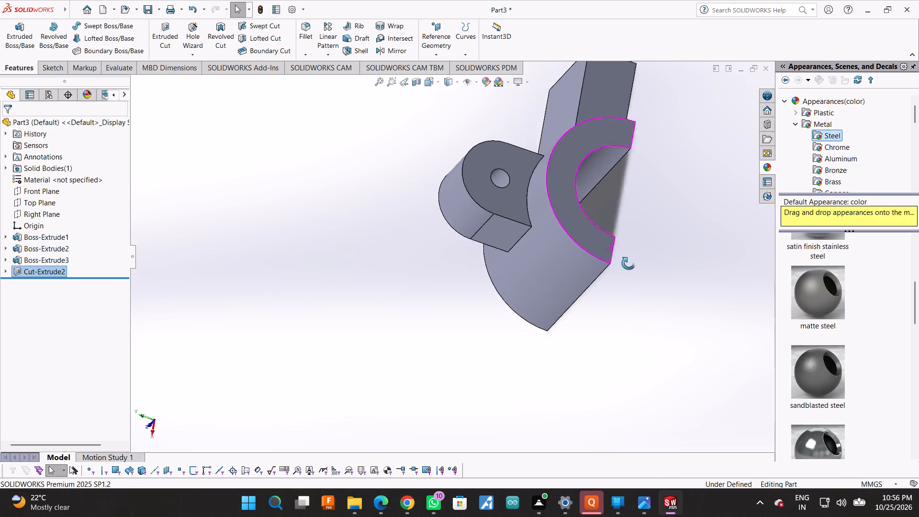
pyautogui.moveTo(628, 263); pyautogui.dragTo(502, 304, button='middle')
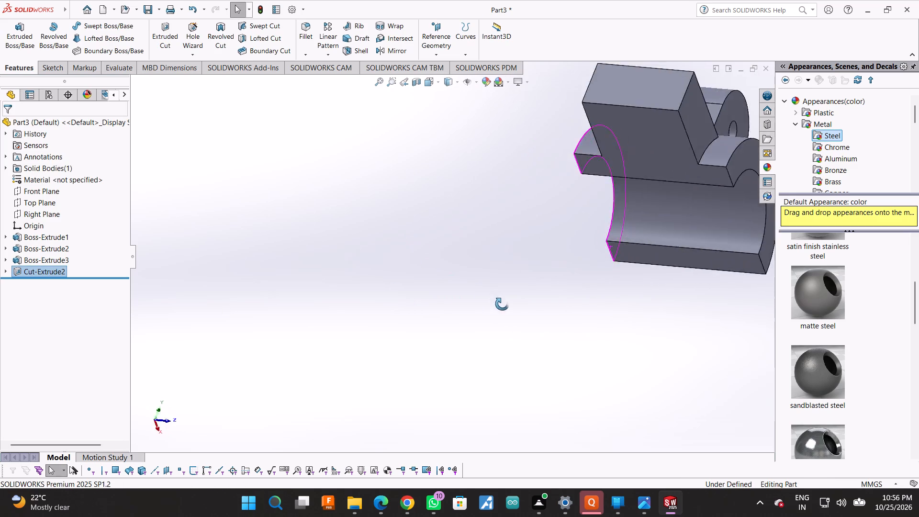
pyautogui.moveTo(502, 304); pyautogui.dragTo(428, 407, button='middle')
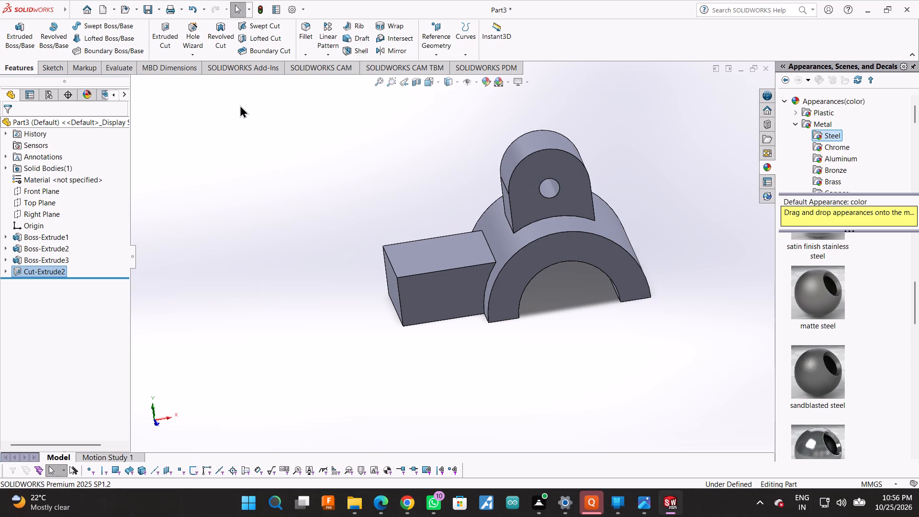
pyautogui.scroll(-2, 625, 291)
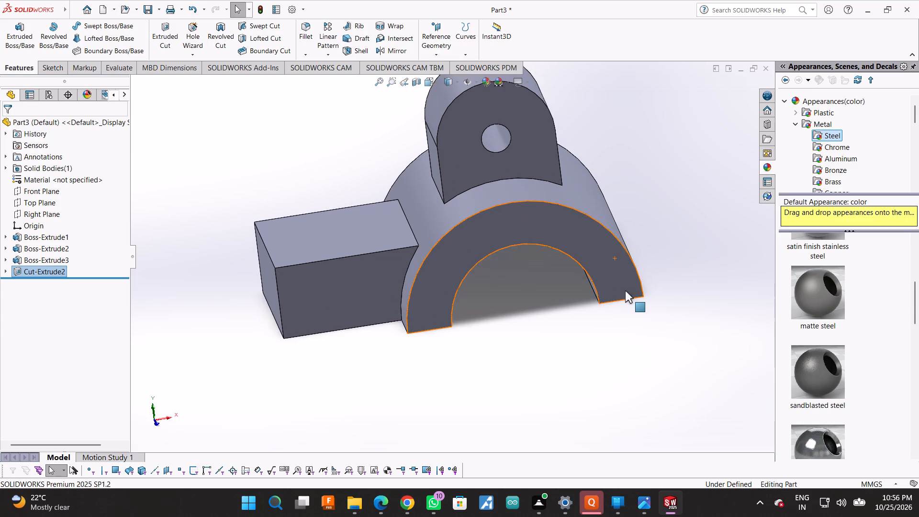
pyautogui.scroll(2, 625, 291)
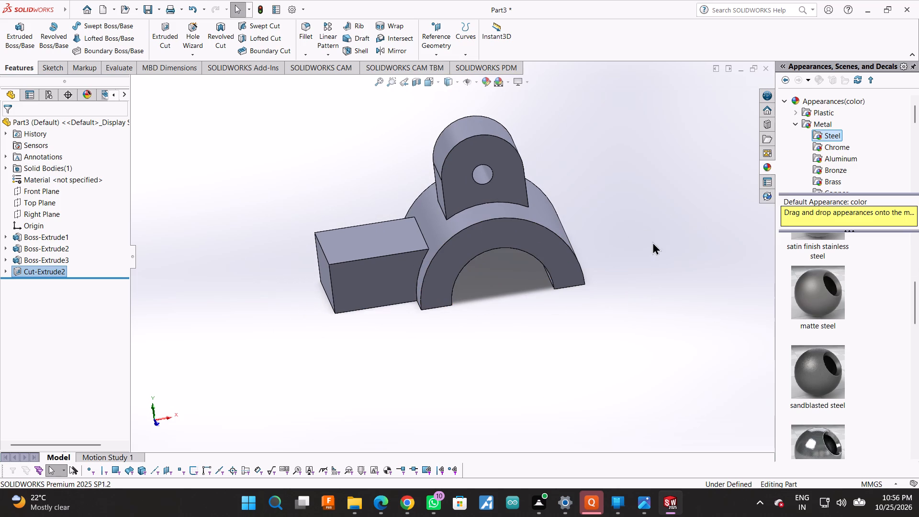
pyautogui.scroll(-1, 529, 235)
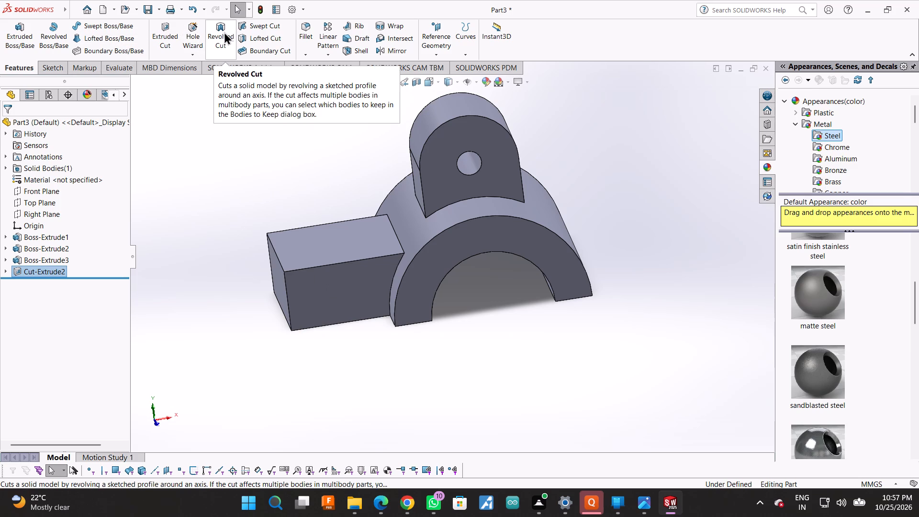
# Fillet the two vertical edges at the side block's outer end with a symmetric 20 mm radius.
pyautogui.click(305, 29)
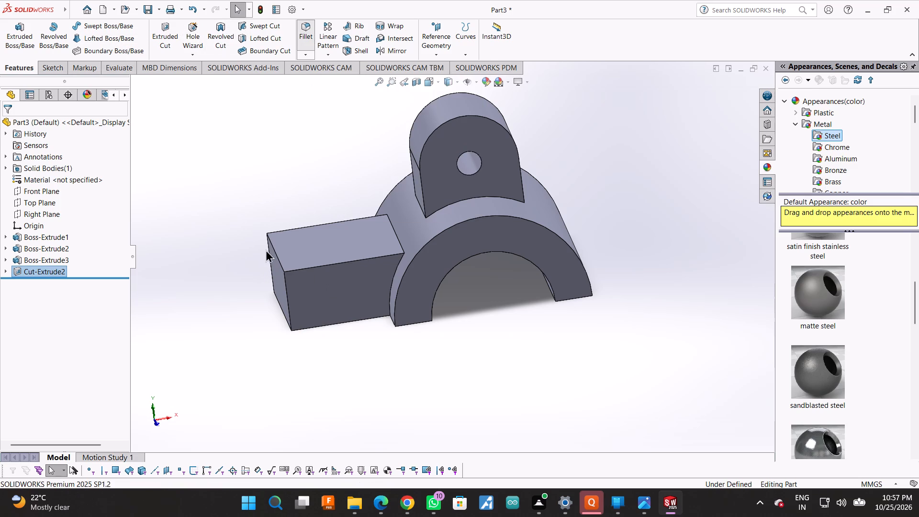
pyautogui.scroll(-1, 282, 245)
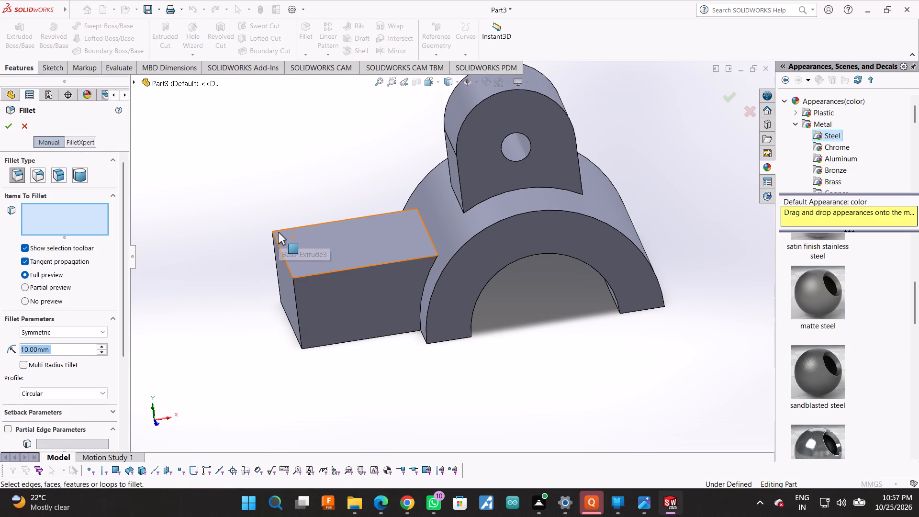
pyautogui.click(274, 248)
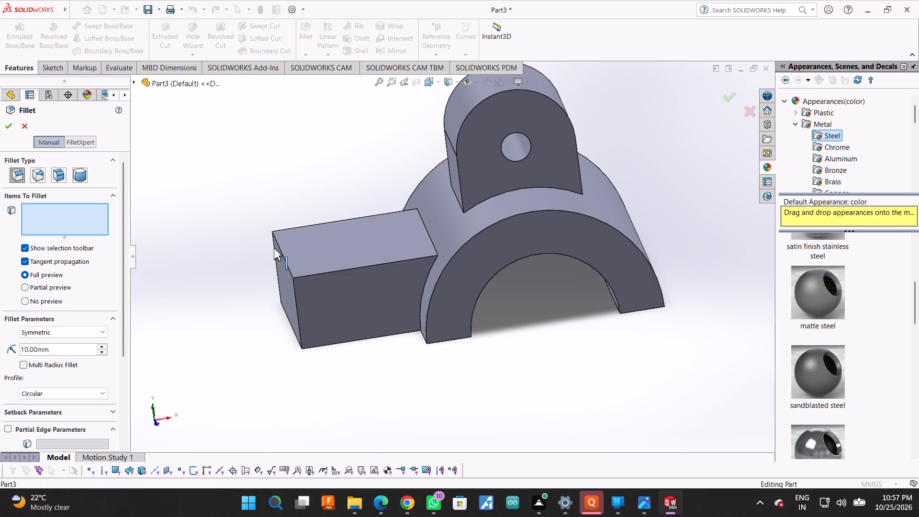
pyautogui.click(297, 319)
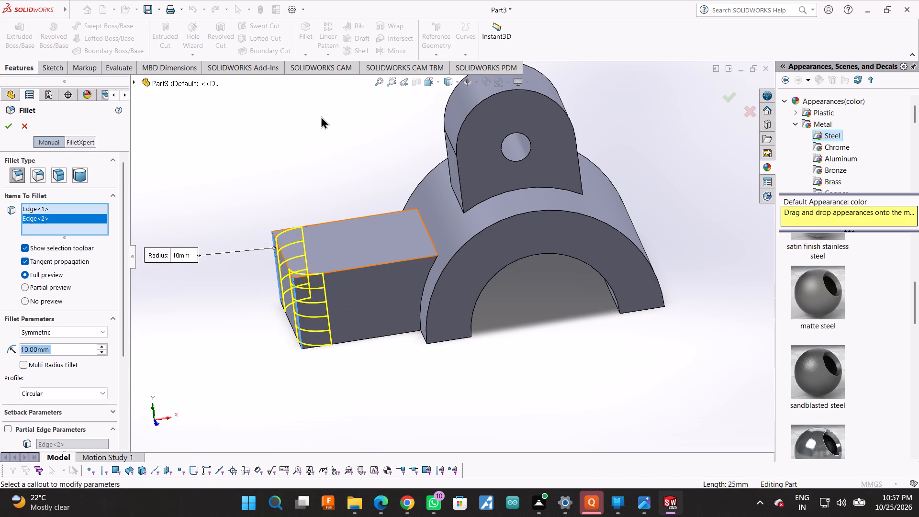
pyautogui.moveTo(321, 116); pyautogui.dragTo(318, 180, button='middle')
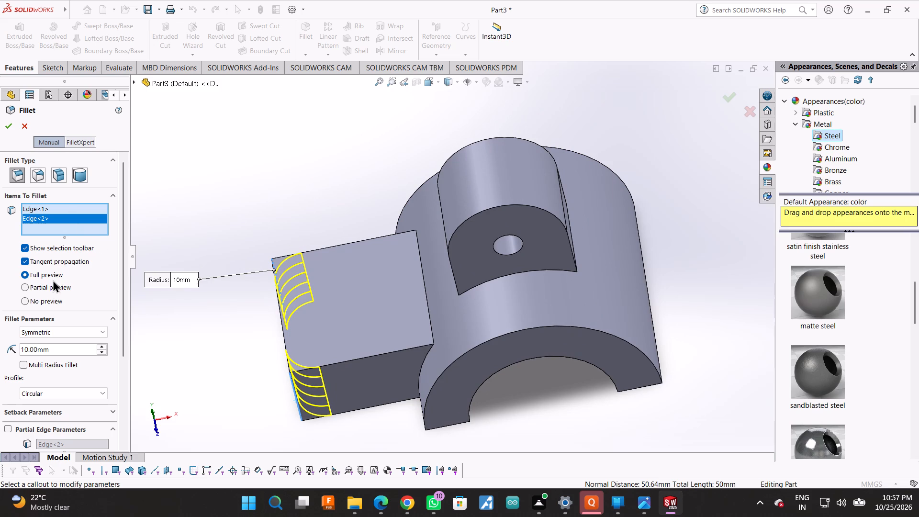
pyautogui.doubleClick(49, 349)
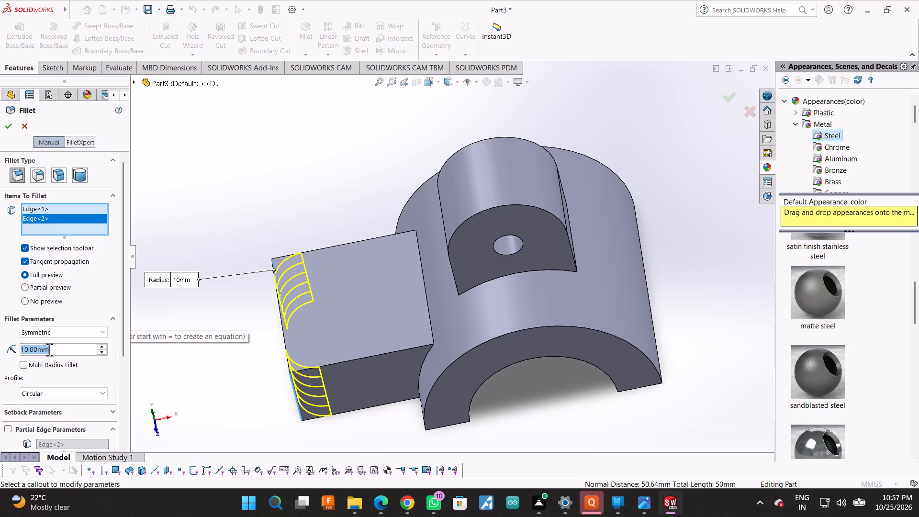
pyautogui.write('20')
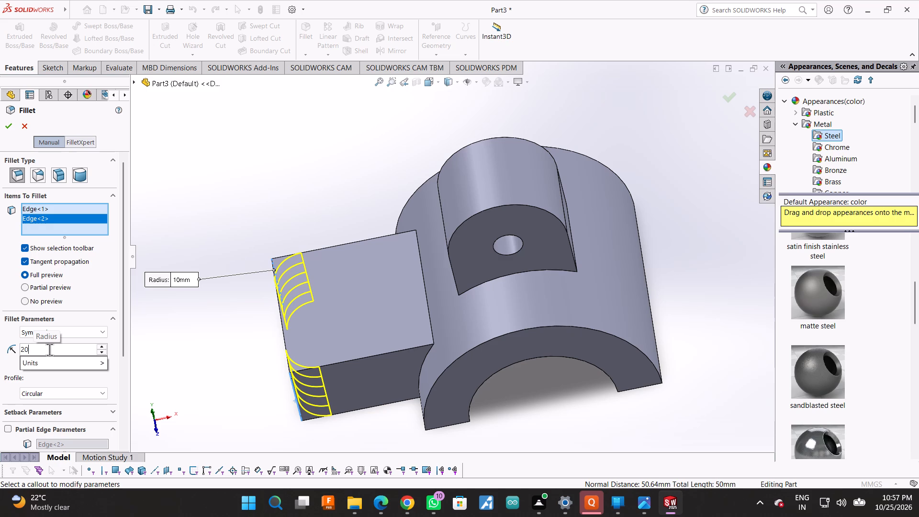
pyautogui.click(6, 123)
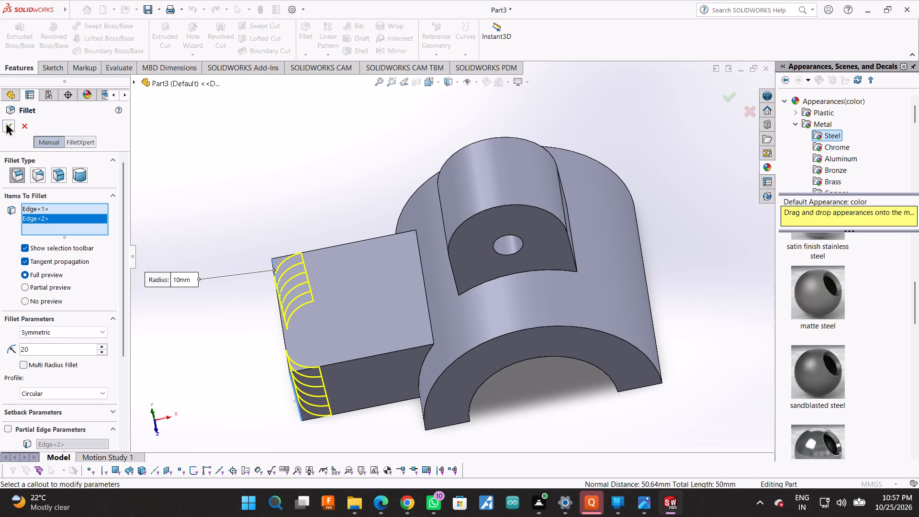
pyautogui.click(7, 121)
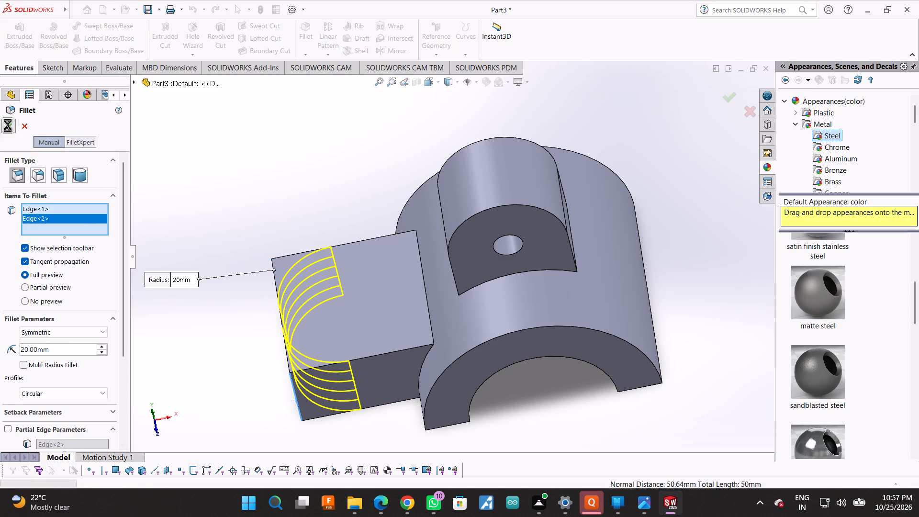
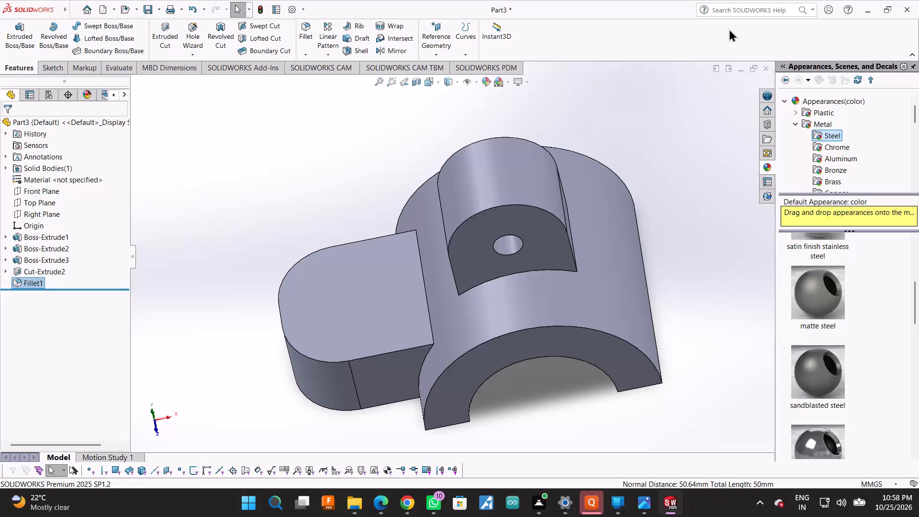
# Start a Hole Wizard feature with the plain Hole type, ANSI Metric standard and Drill sizes type.
pyautogui.click(191, 32)
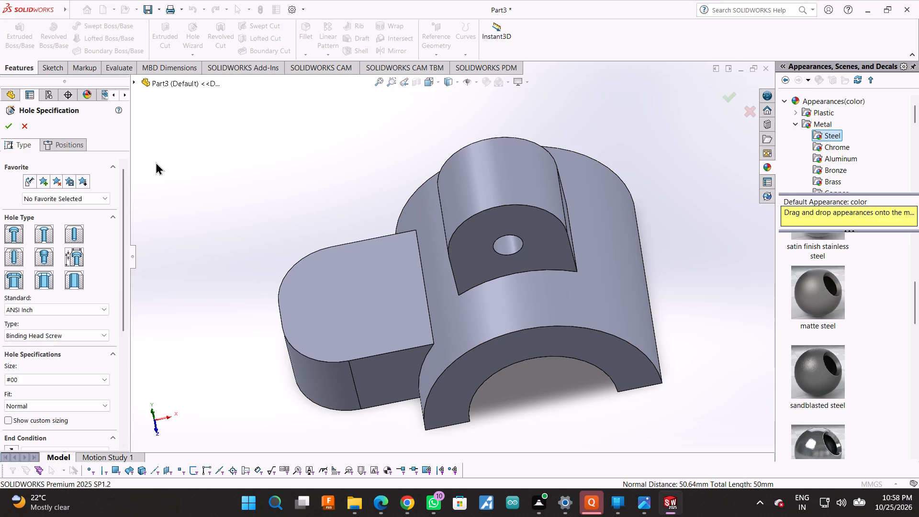
pyautogui.click(72, 233)
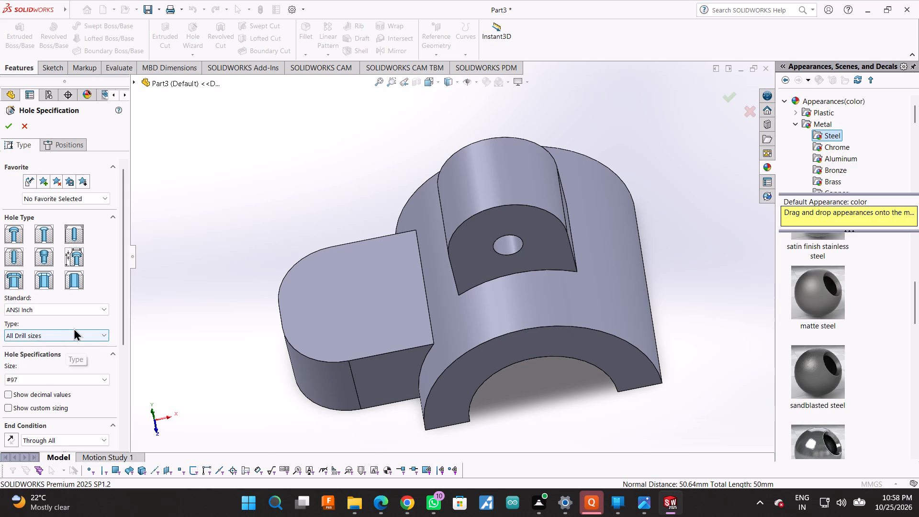
pyautogui.click(87, 312)
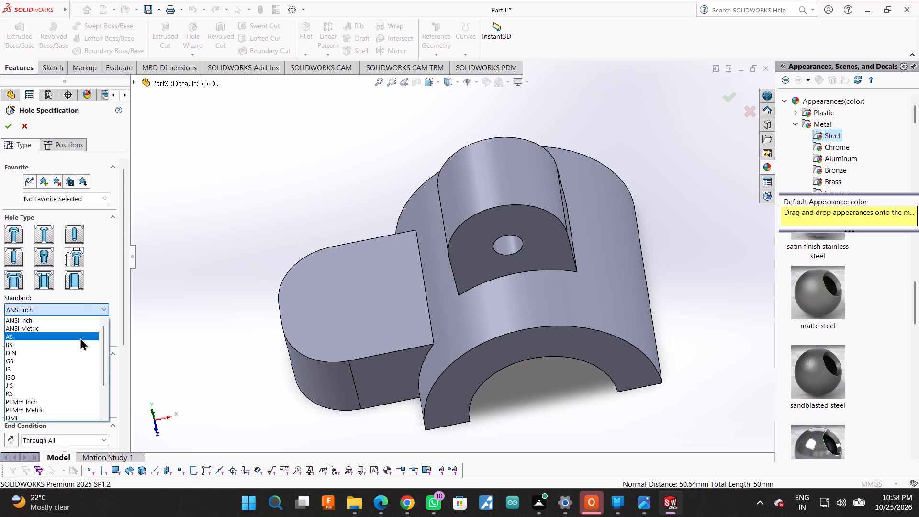
pyautogui.click(81, 330)
pyautogui.click(82, 338)
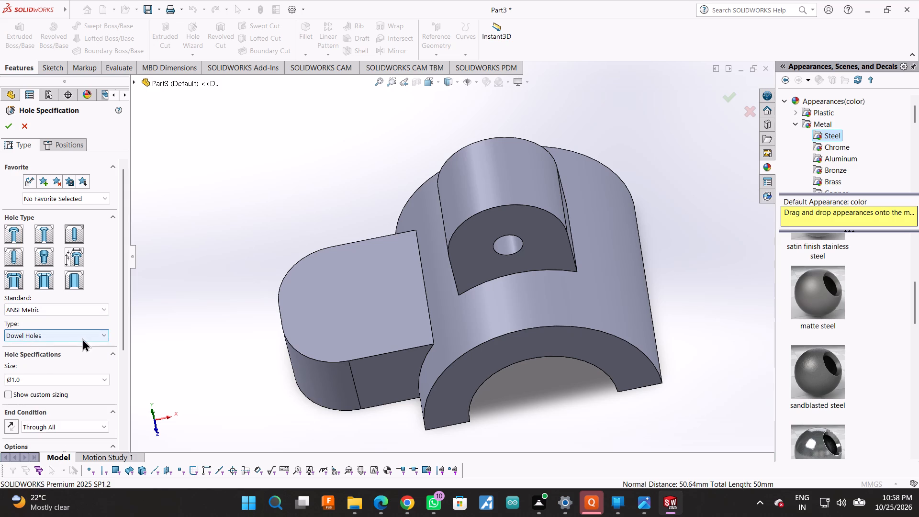
pyautogui.click(82, 338)
pyautogui.click(82, 338)
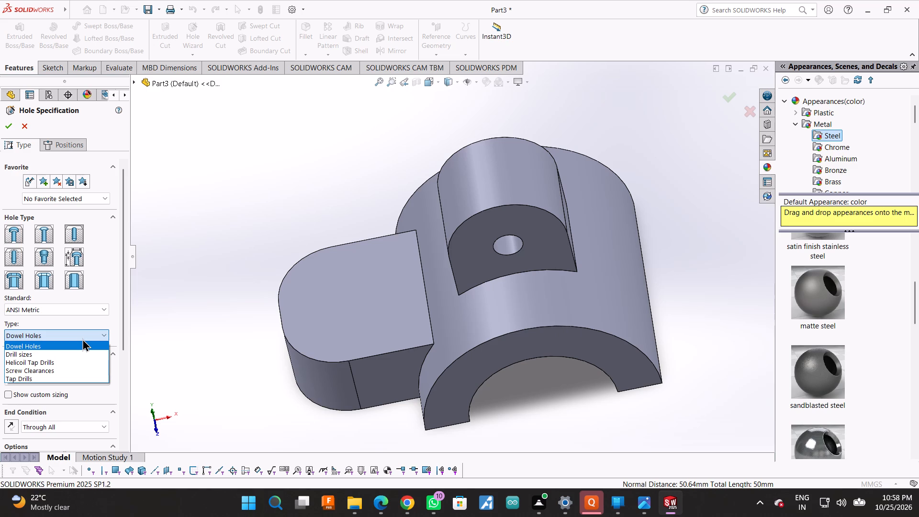
pyautogui.click(82, 338)
pyautogui.click(82, 338)
pyautogui.click(82, 350)
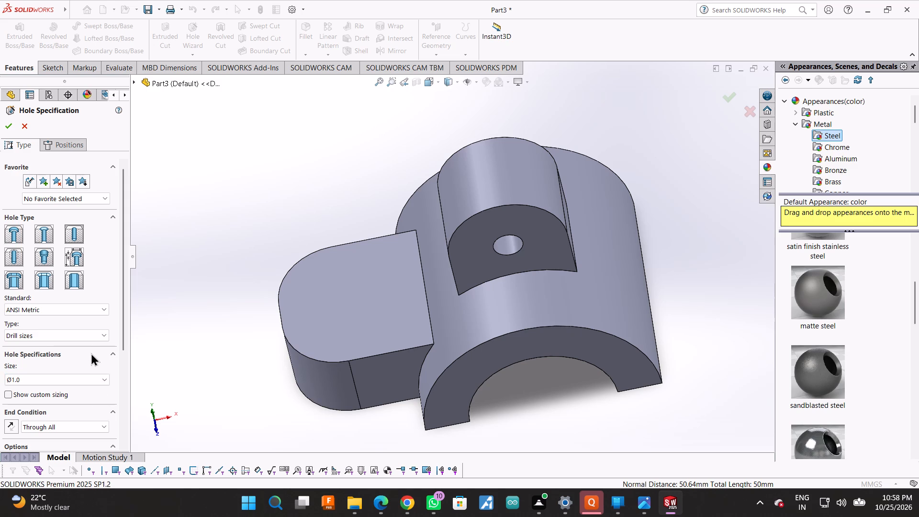
# Set the drill hole's size to Ø10.0.
pyautogui.moveTo(125, 331); pyautogui.dragTo(132, 370)
pyautogui.tripleClick(132, 370)
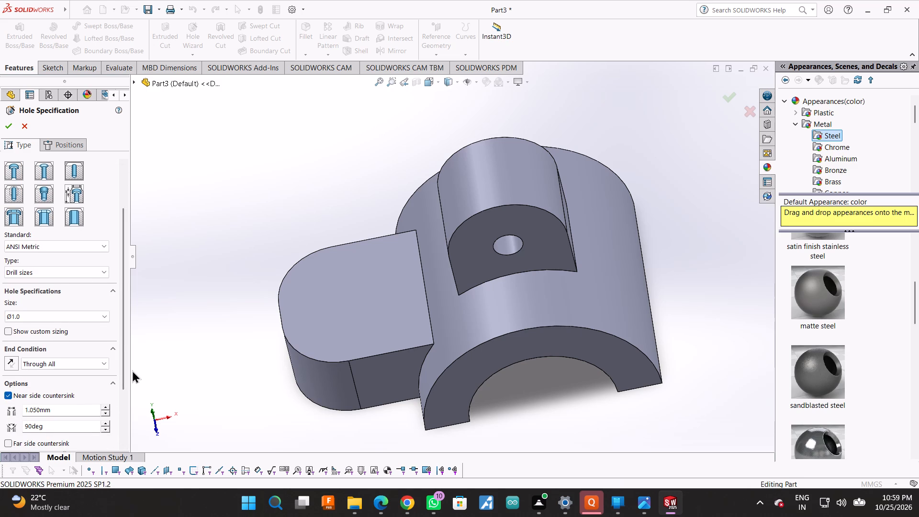
pyautogui.click(69, 315)
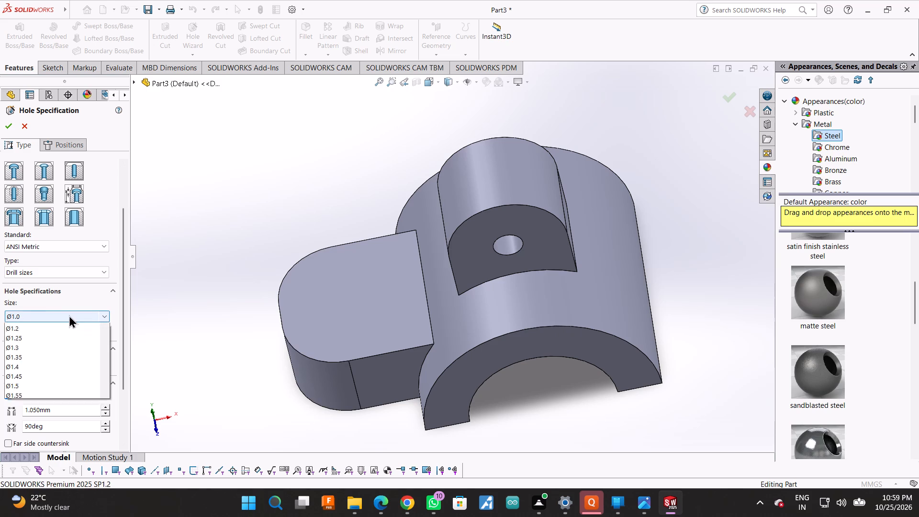
pyautogui.scroll(-4, 45, 416)
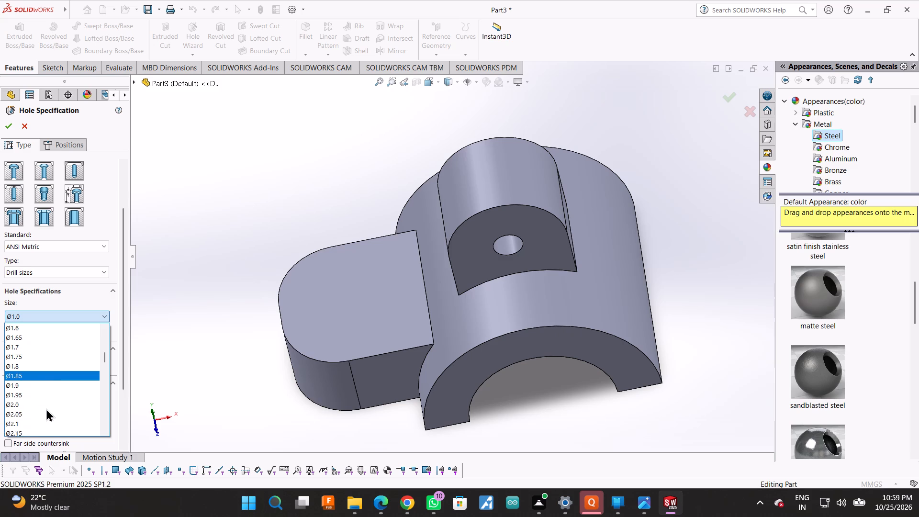
pyautogui.scroll(-11, 46, 408)
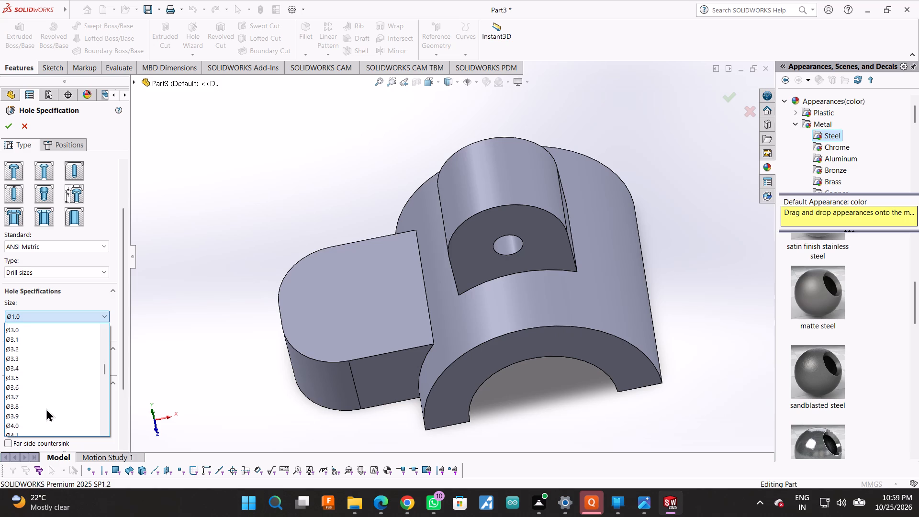
pyautogui.scroll(-7, 46, 408)
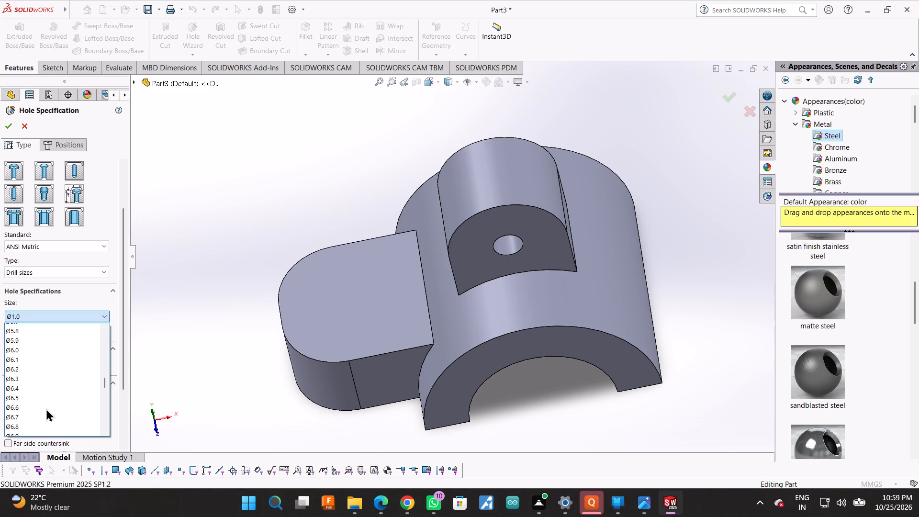
pyautogui.scroll(-7, 46, 408)
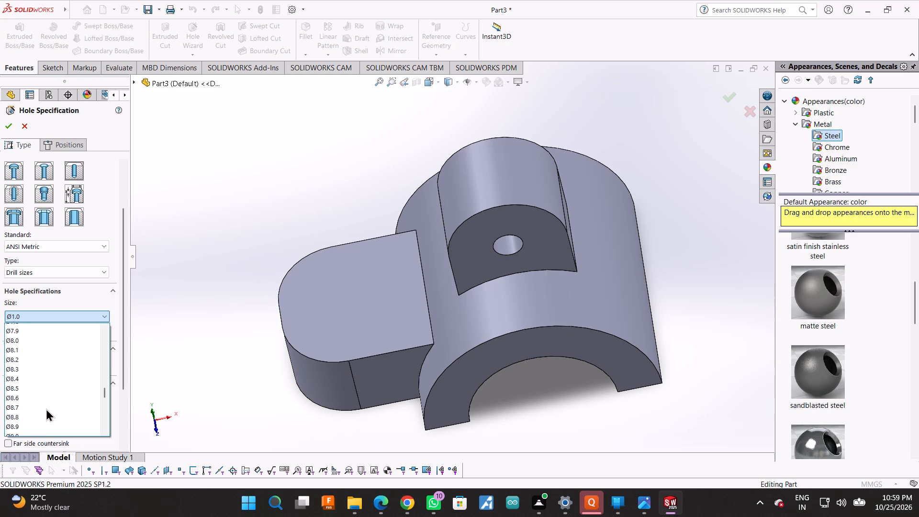
pyautogui.scroll(-3, 46, 408)
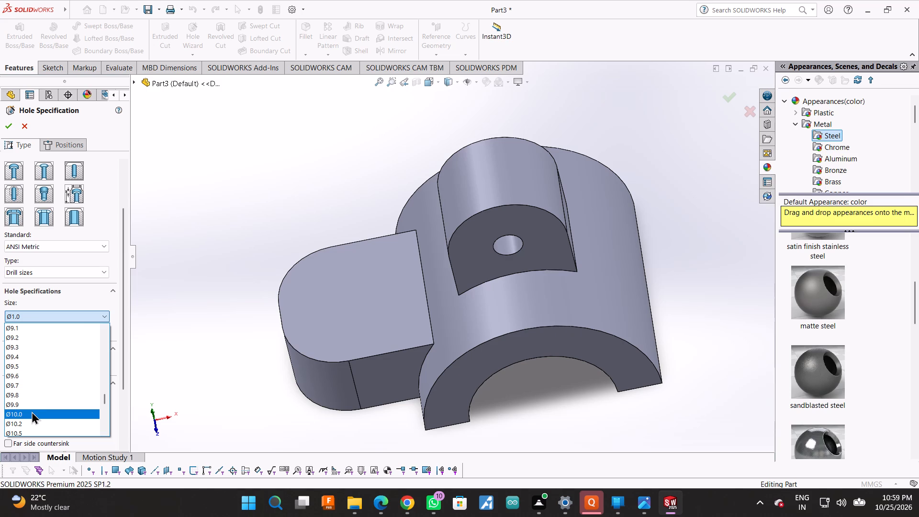
pyautogui.click(32, 411)
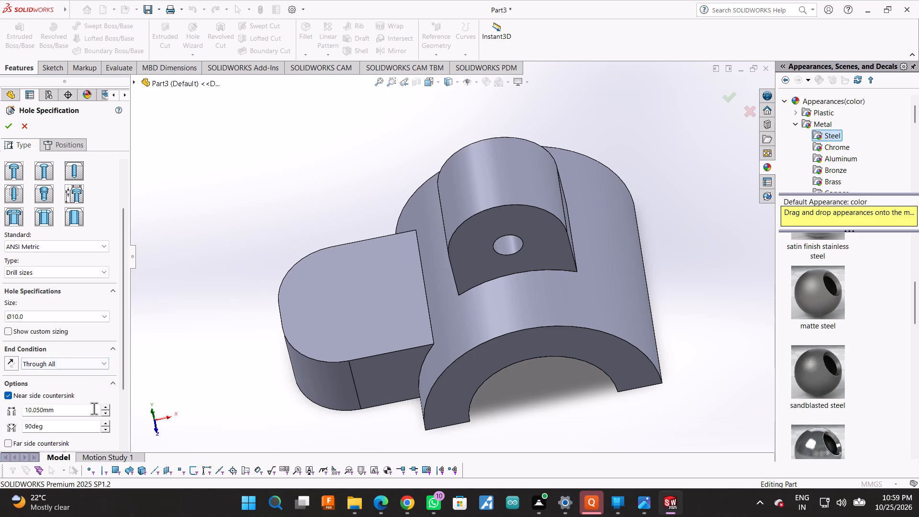
# Review the hole specification's end condition, countersink options and tolerance settings.
pyautogui.scroll(-2, 109, 393)
pyautogui.scroll(1, 85, 378)
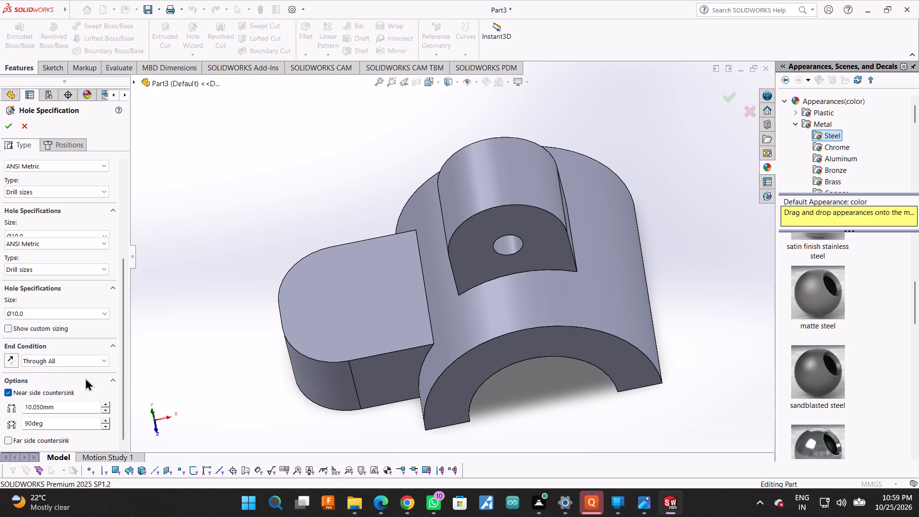
pyautogui.click(89, 366)
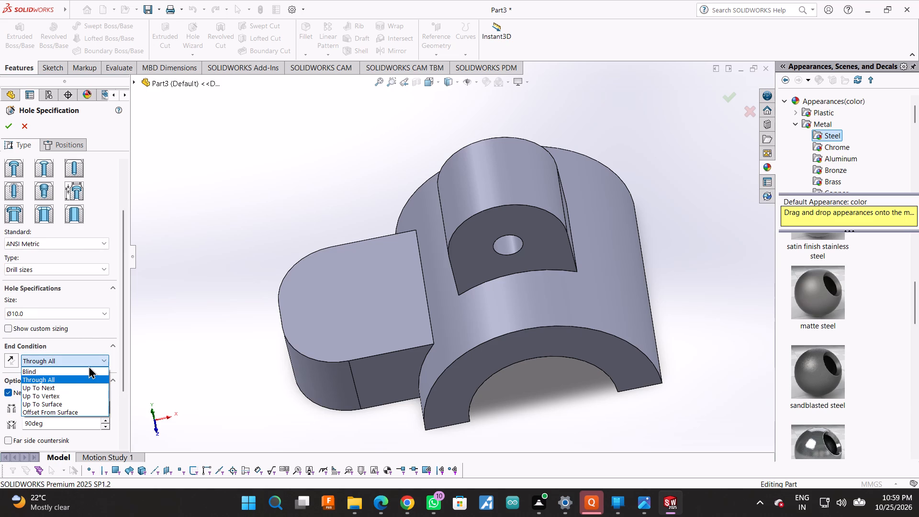
pyautogui.click(87, 354)
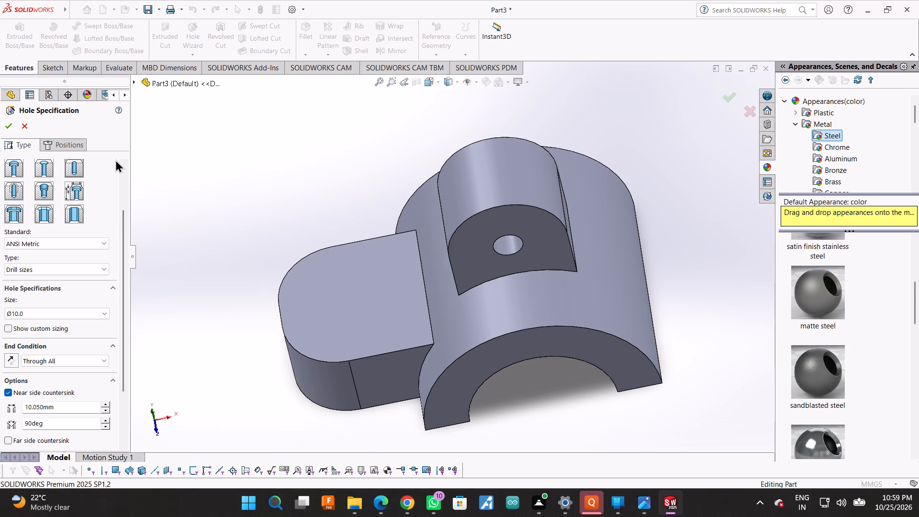
pyautogui.doubleClick(67, 145)
pyautogui.click(11, 146)
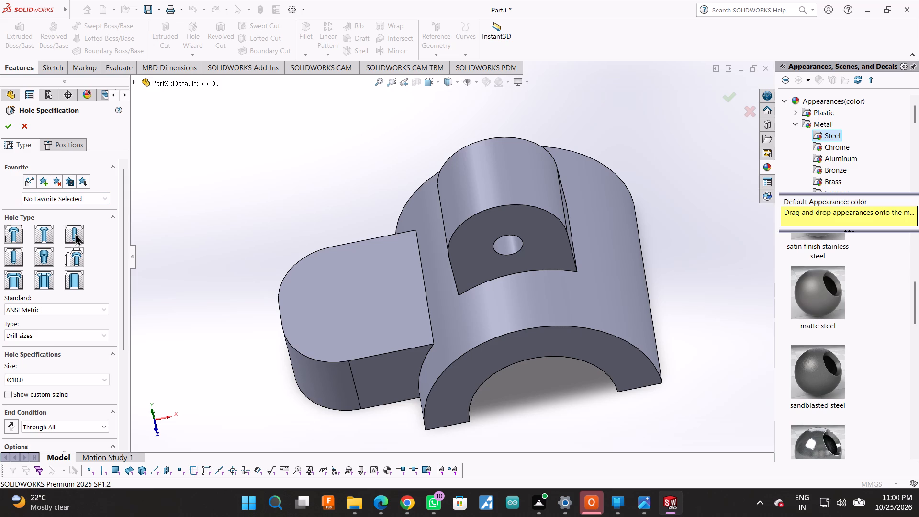
pyautogui.click(78, 234)
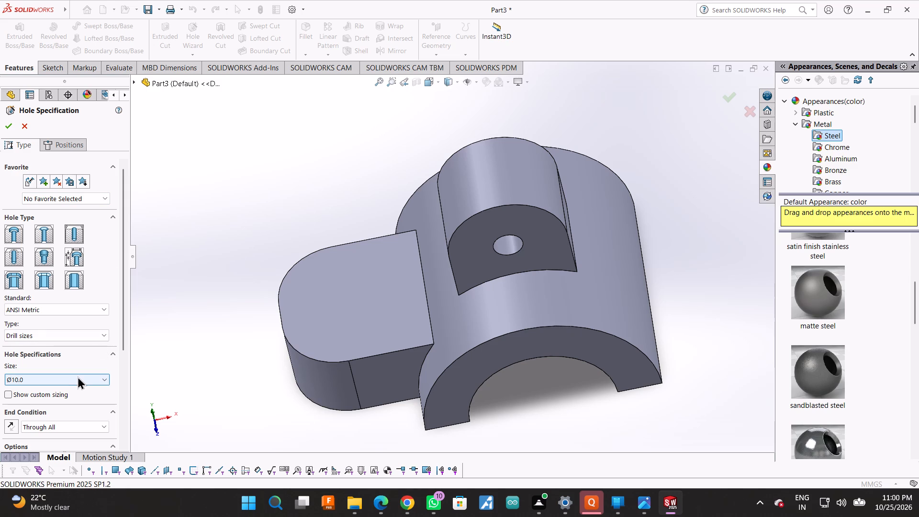
pyautogui.scroll(1, 43, 366)
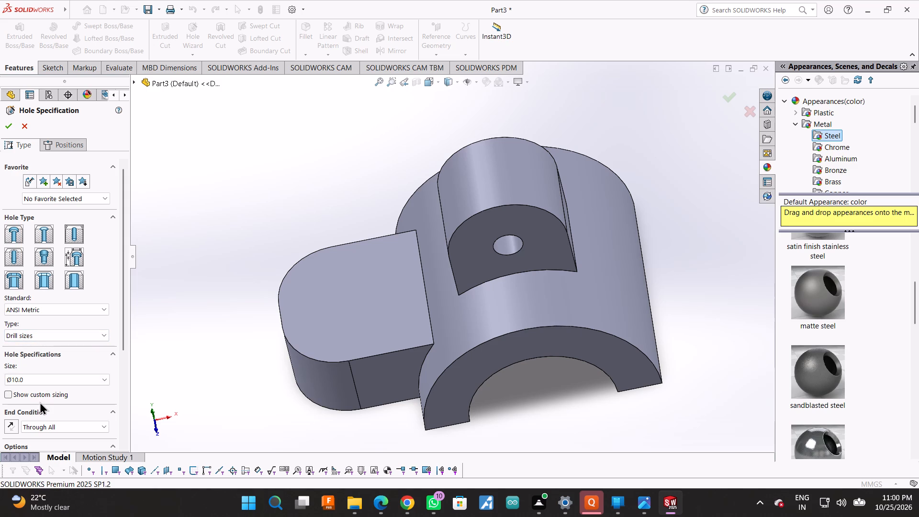
pyautogui.scroll(-1, 55, 401)
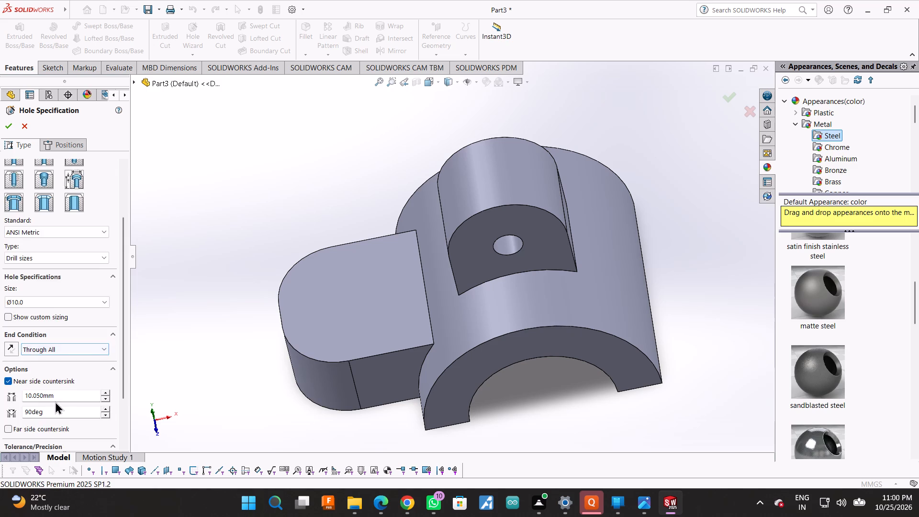
pyautogui.scroll(-1, 68, 385)
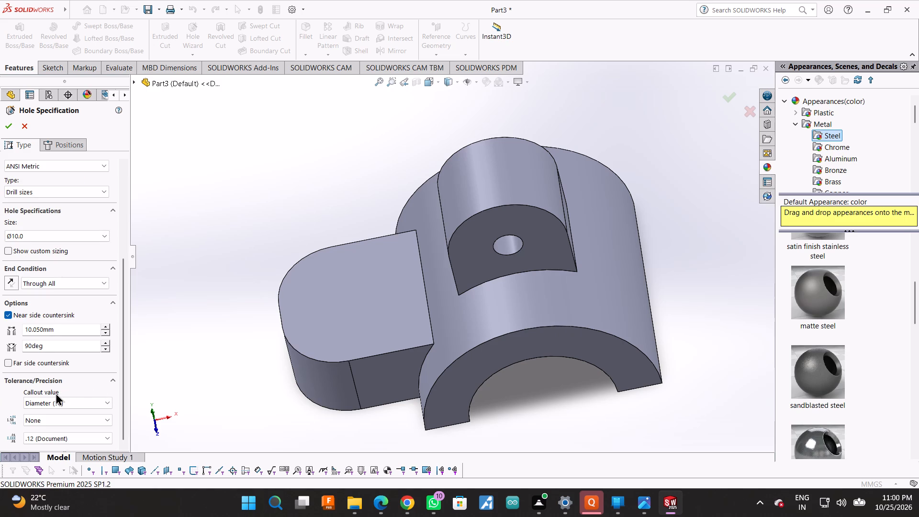
# Begin defining the drilled hole's position on the bracket.
pyautogui.click(61, 143)
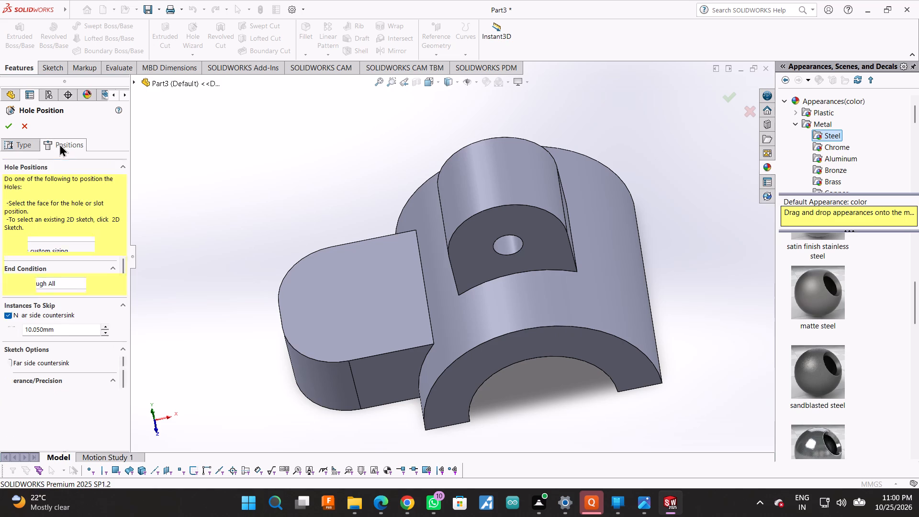
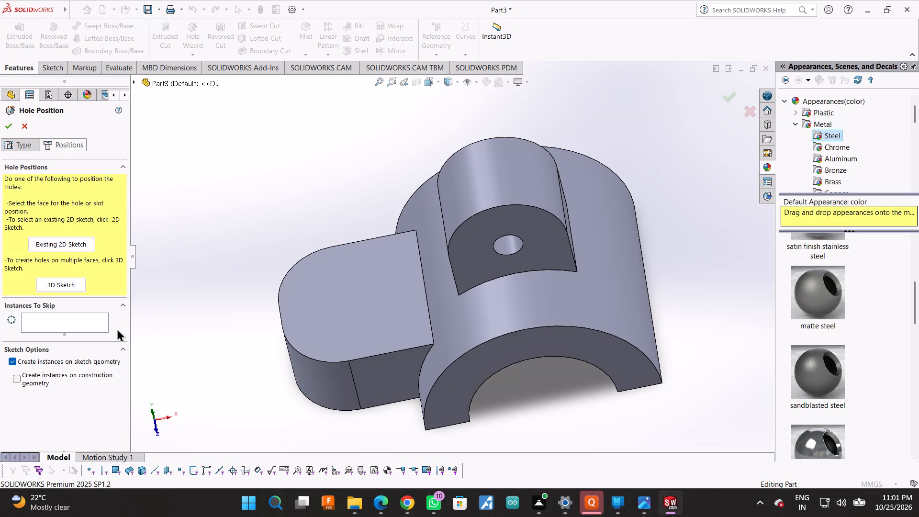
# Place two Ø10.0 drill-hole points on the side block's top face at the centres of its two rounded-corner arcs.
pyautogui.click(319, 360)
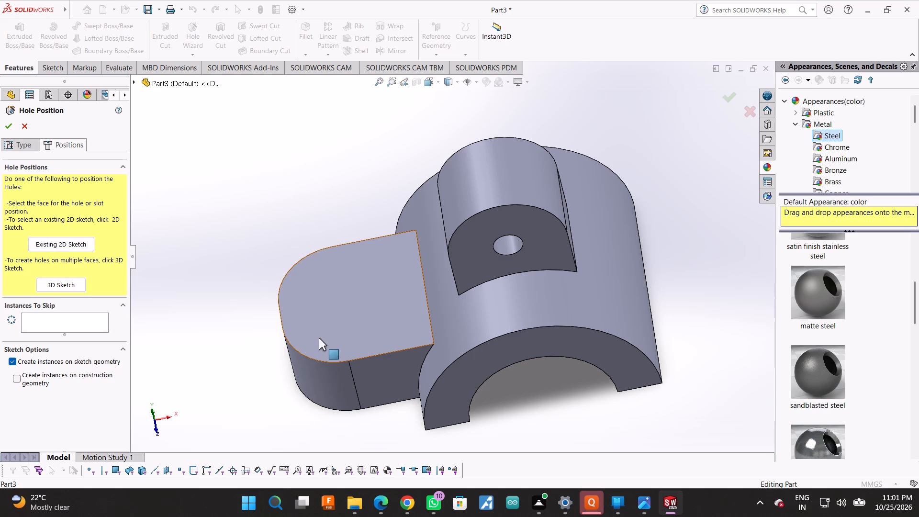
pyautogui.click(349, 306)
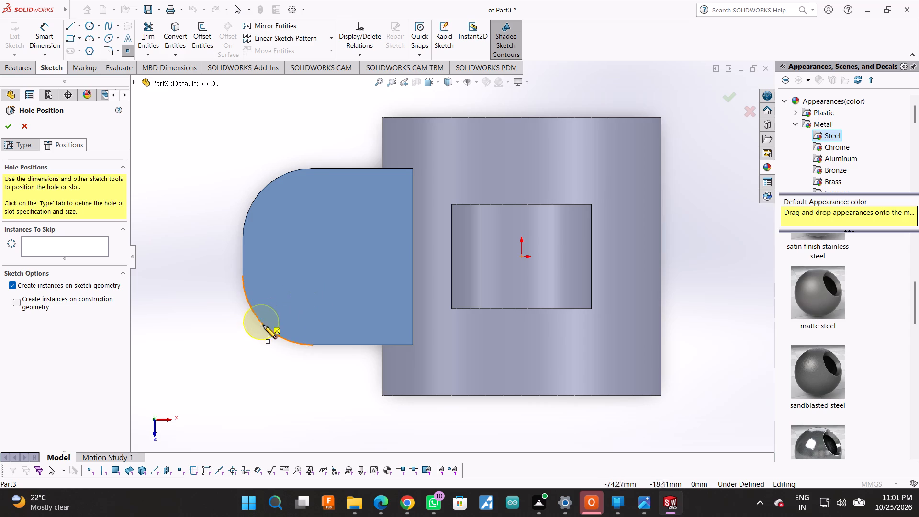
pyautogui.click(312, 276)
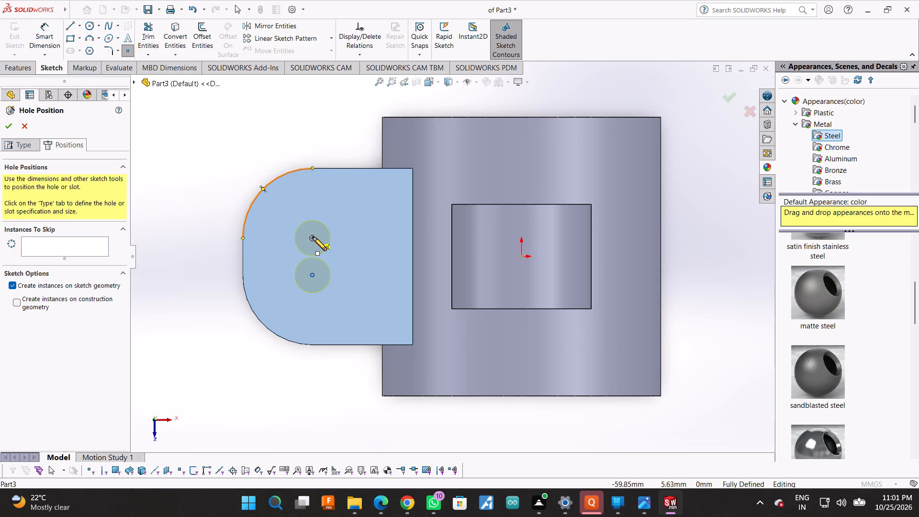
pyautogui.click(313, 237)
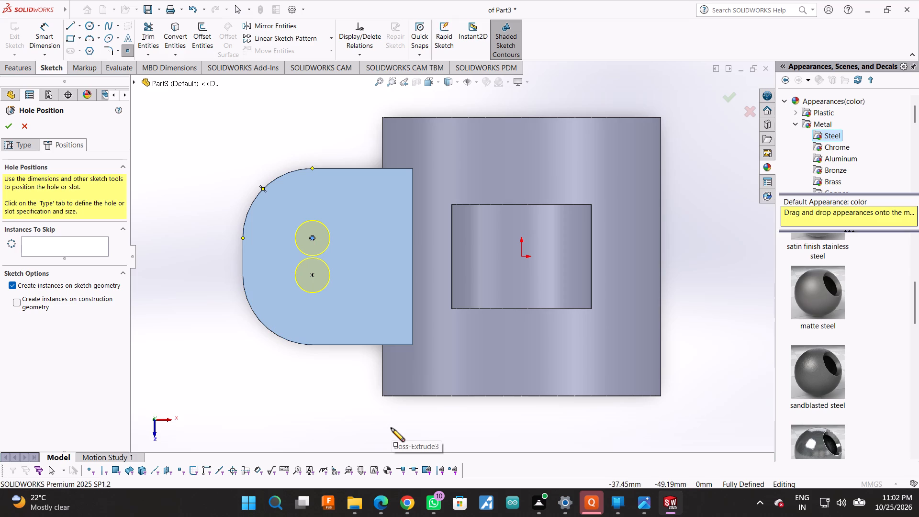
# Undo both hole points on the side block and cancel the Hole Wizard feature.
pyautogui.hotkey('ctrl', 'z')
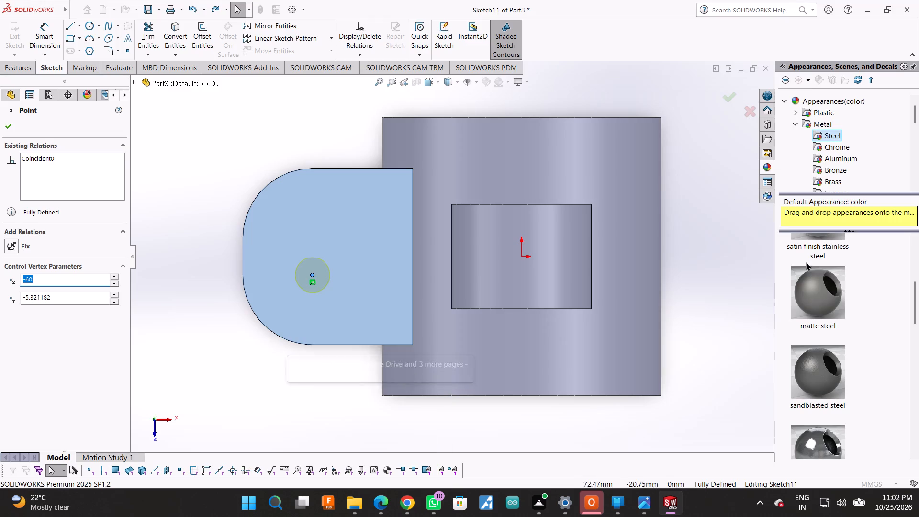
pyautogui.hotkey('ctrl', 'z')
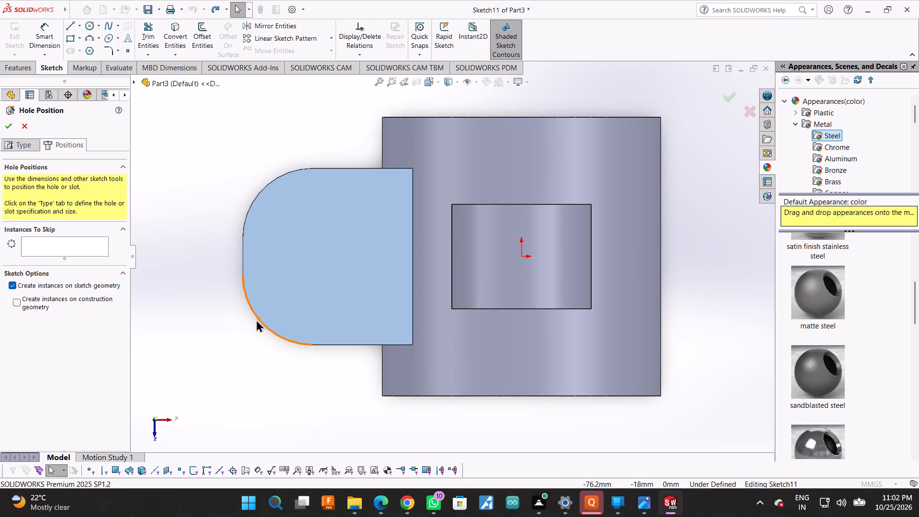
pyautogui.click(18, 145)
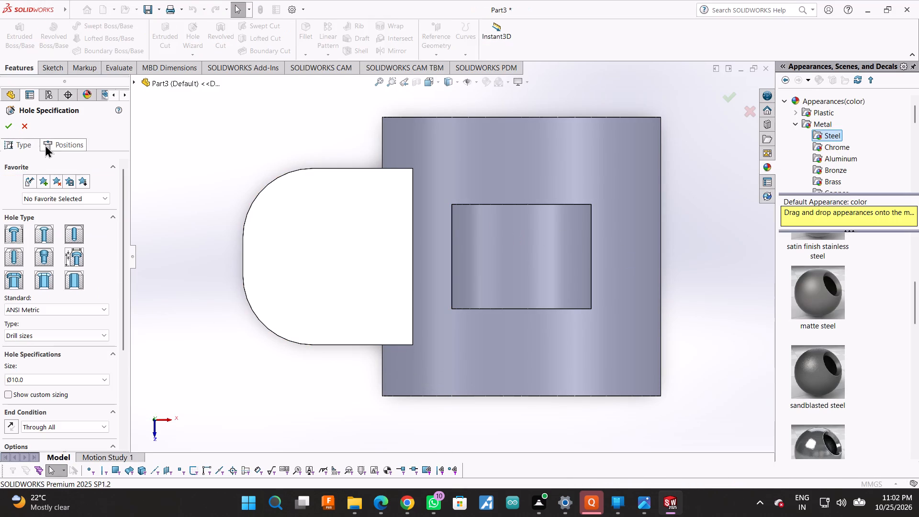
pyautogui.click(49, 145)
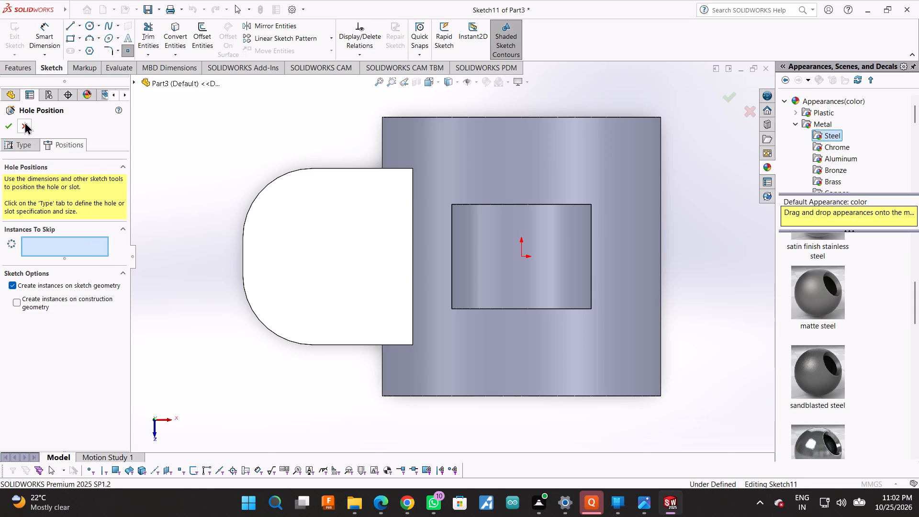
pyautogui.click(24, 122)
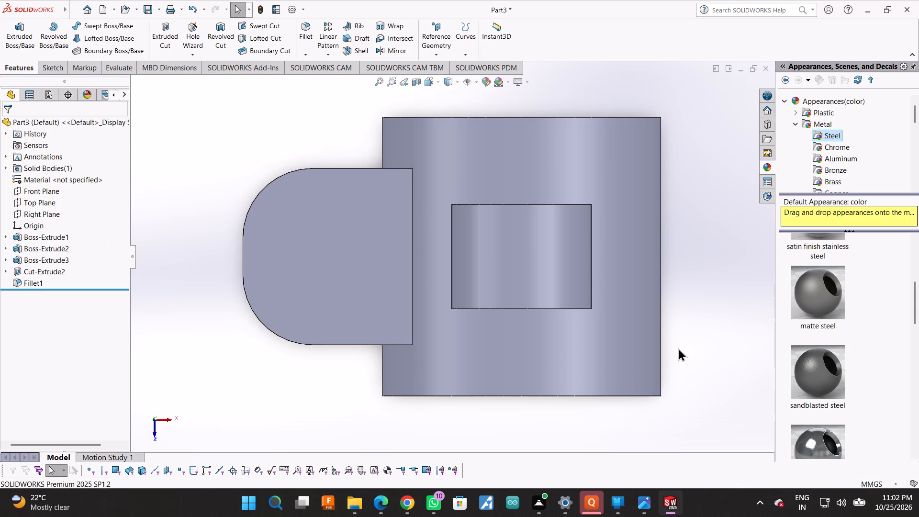
# Restart the Hole Wizard on the bracket with the plain Hole type.
pyautogui.scroll(1, 621, 353)
pyautogui.middleClick(650, 361)
pyautogui.scroll(-1, 638, 322)
pyautogui.rightClick(635, 328)
pyautogui.click(655, 373)
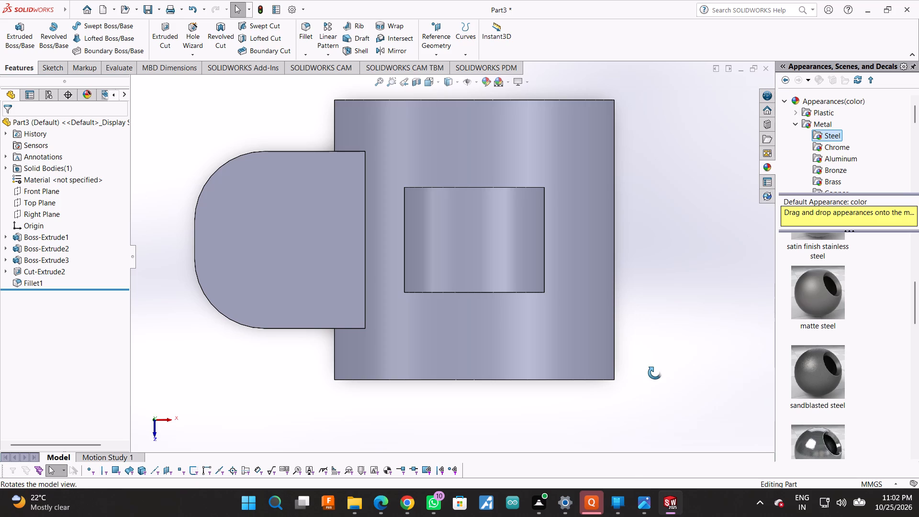
pyautogui.moveTo(648, 363); pyautogui.dragTo(651, 289)
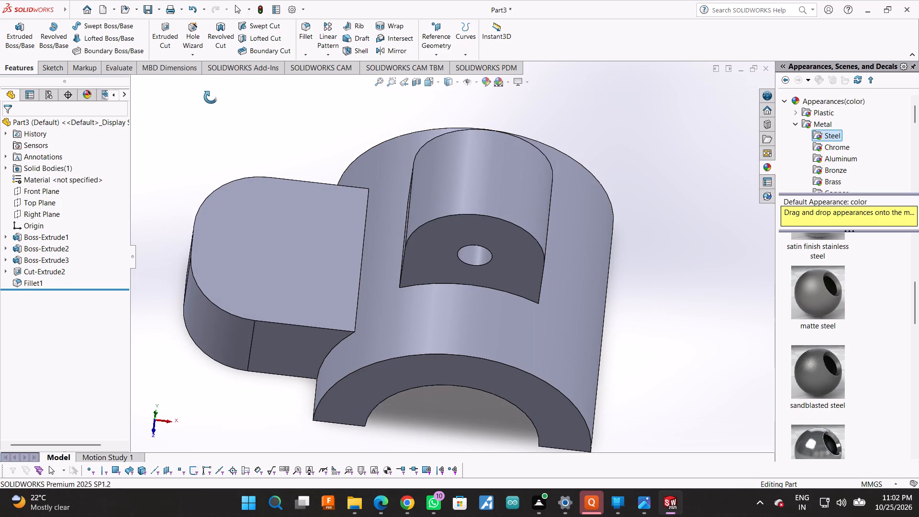
pyautogui.click(184, 34)
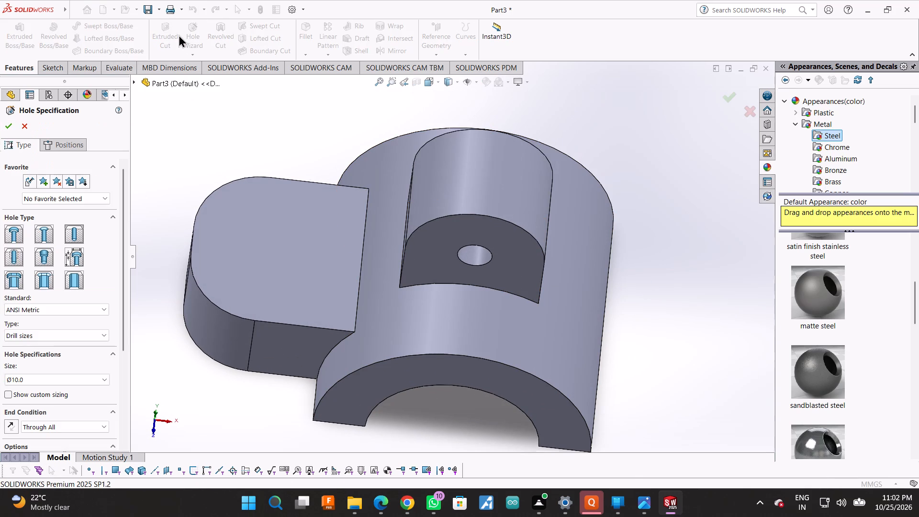
pyautogui.click(72, 231)
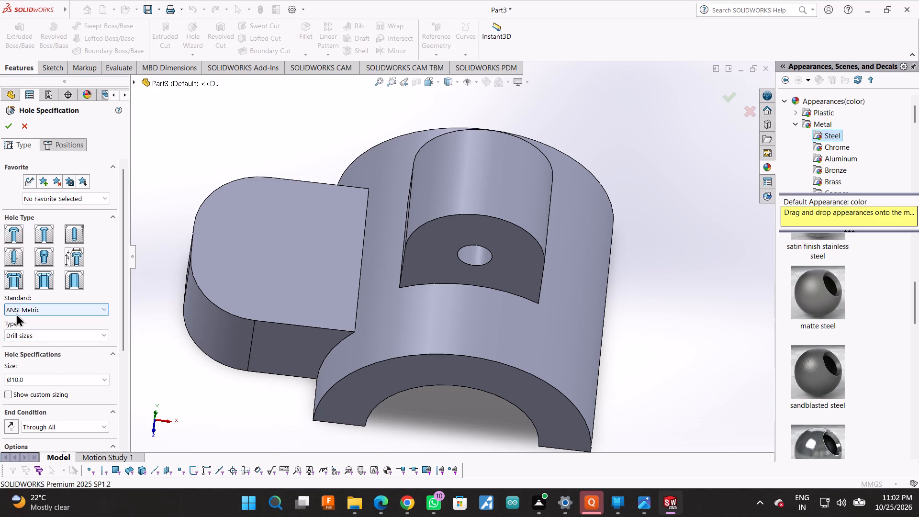
# Change the hole specification to Helicoil Tap Drills, size M2.2x0.45, with a Blind end condition.
pyautogui.scroll(-1, 17, 341)
pyautogui.scroll(1, 36, 393)
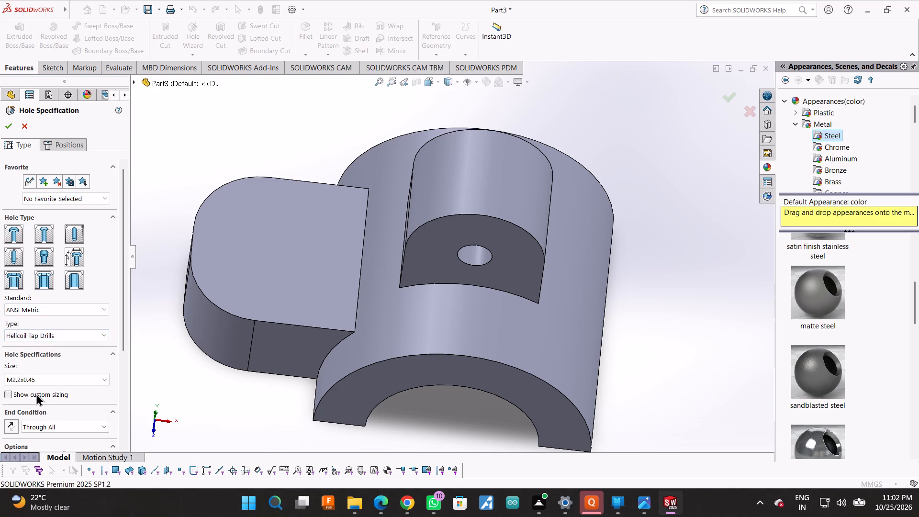
pyautogui.scroll(3, 36, 393)
pyautogui.scroll(-1, 50, 358)
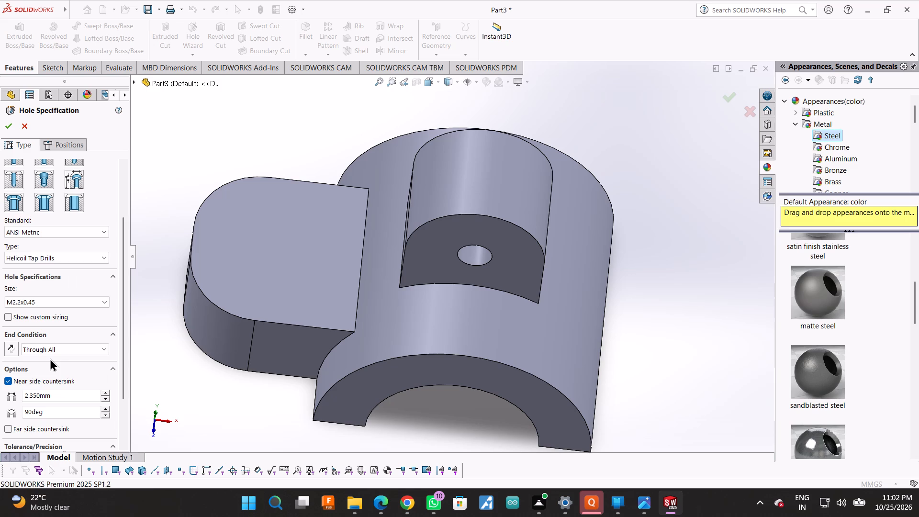
pyautogui.scroll(3, 70, 353)
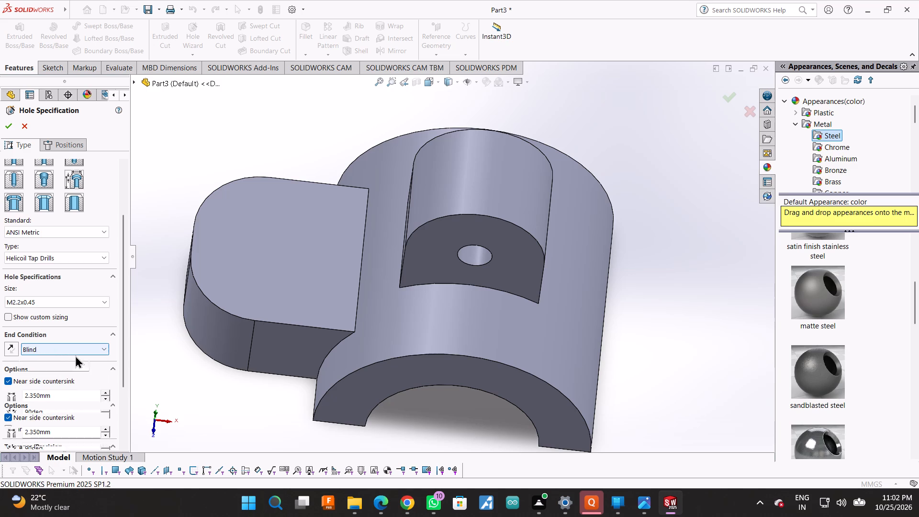
pyautogui.scroll(2, 88, 325)
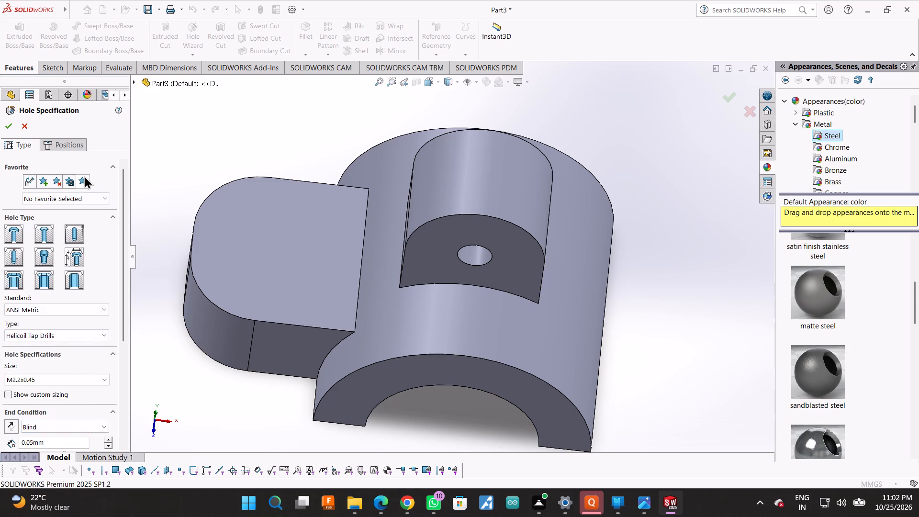
# Place three hole points on the side block's top face: one on a rounded-corner edge and one at each corner arc's centre.
pyautogui.click(75, 150)
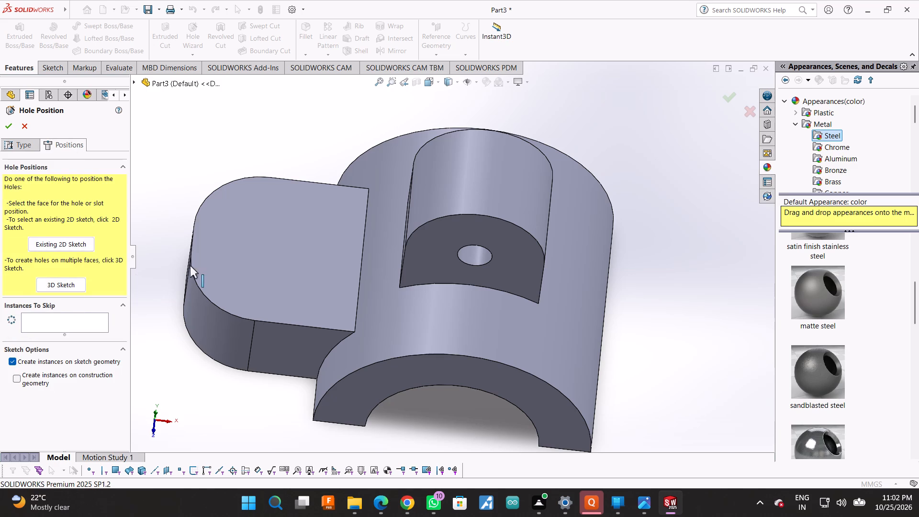
pyautogui.click(205, 298)
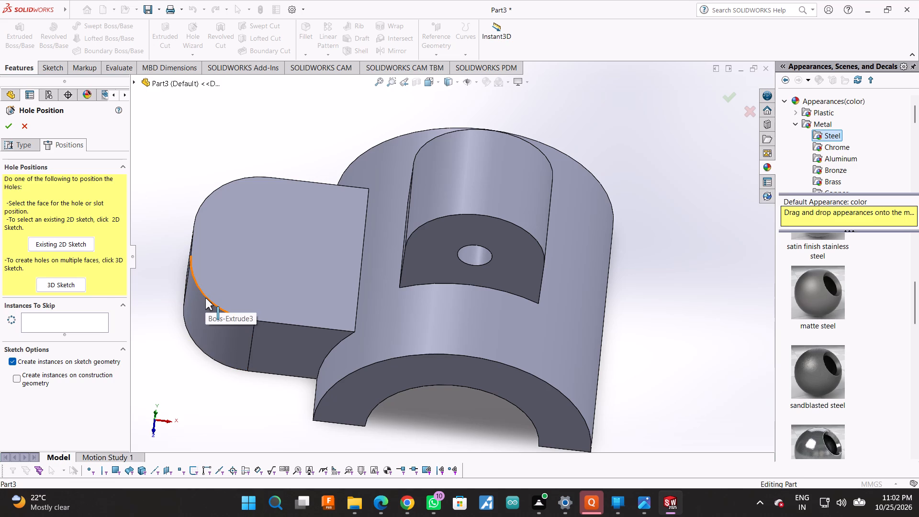
pyautogui.click(241, 287)
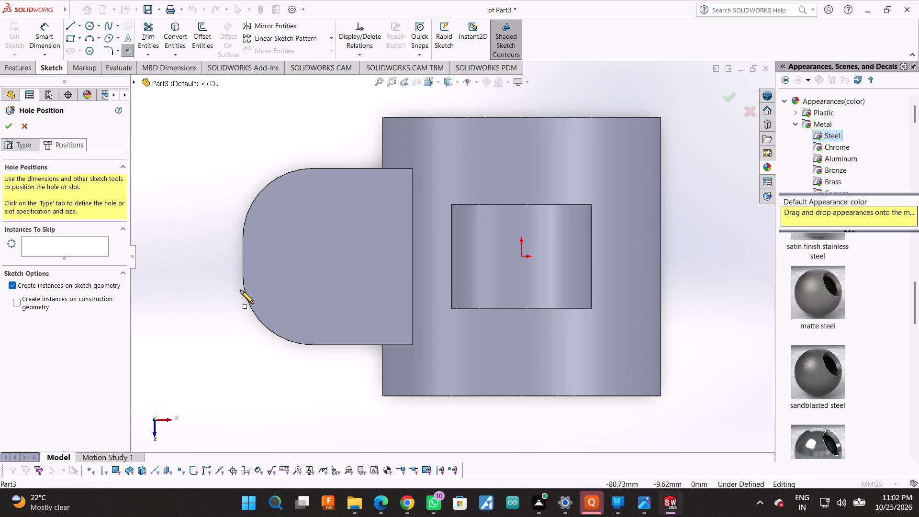
pyautogui.click(270, 329)
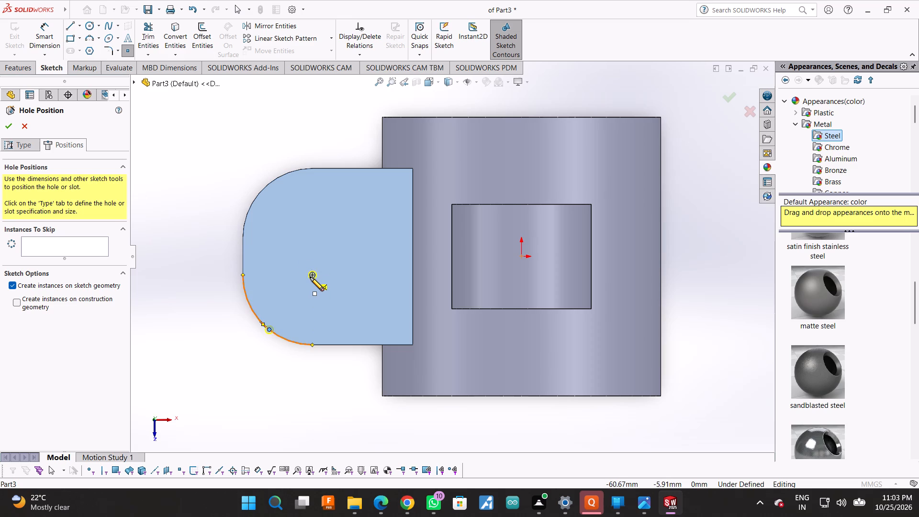
pyautogui.click(310, 277)
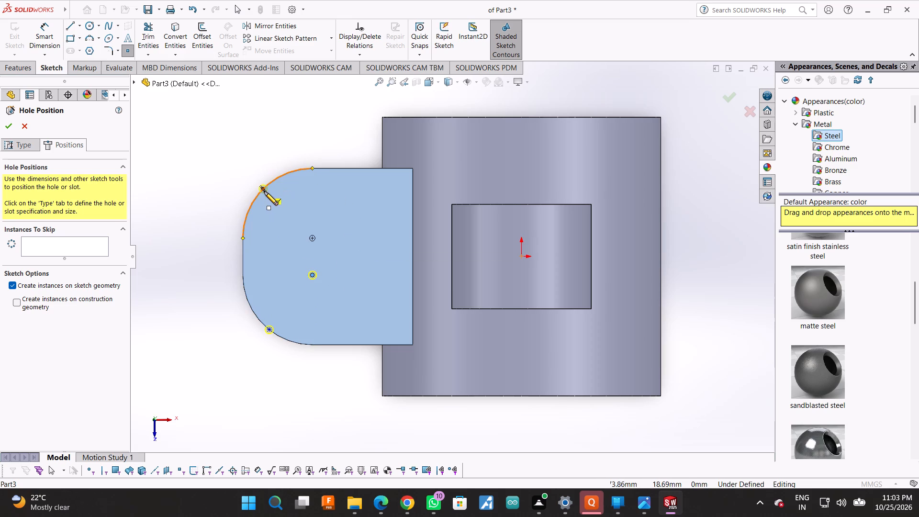
pyautogui.click(314, 238)
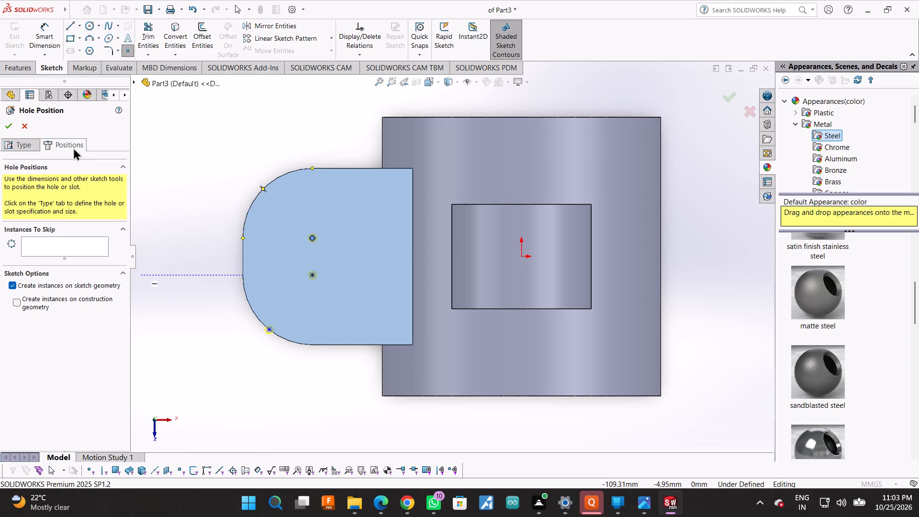
# Return to the hole specification and change the Helicoil tap drill size to M2.5x0.45.
pyautogui.click(32, 148)
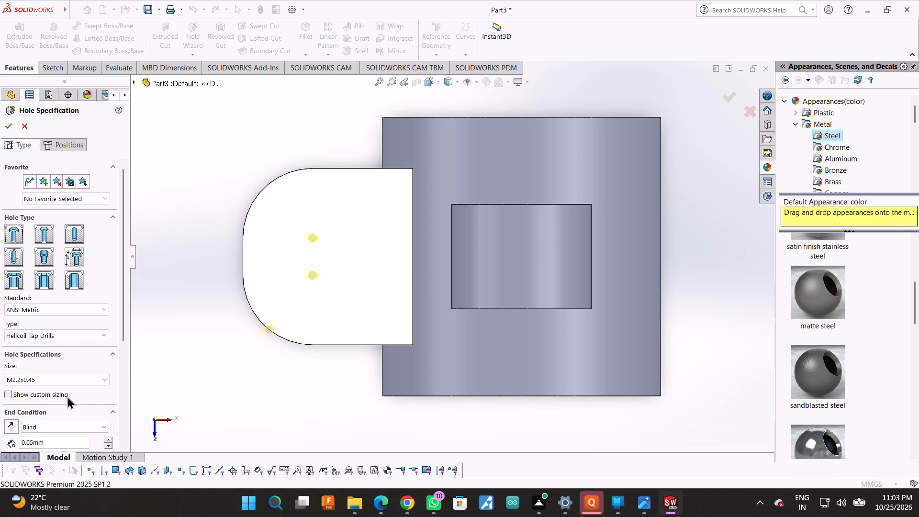
pyautogui.scroll(2, 59, 383)
pyautogui.scroll(-1, 59, 383)
# Look through the available Helicoil tap drill sizes for a suitable hole size.
pyautogui.click(79, 382)
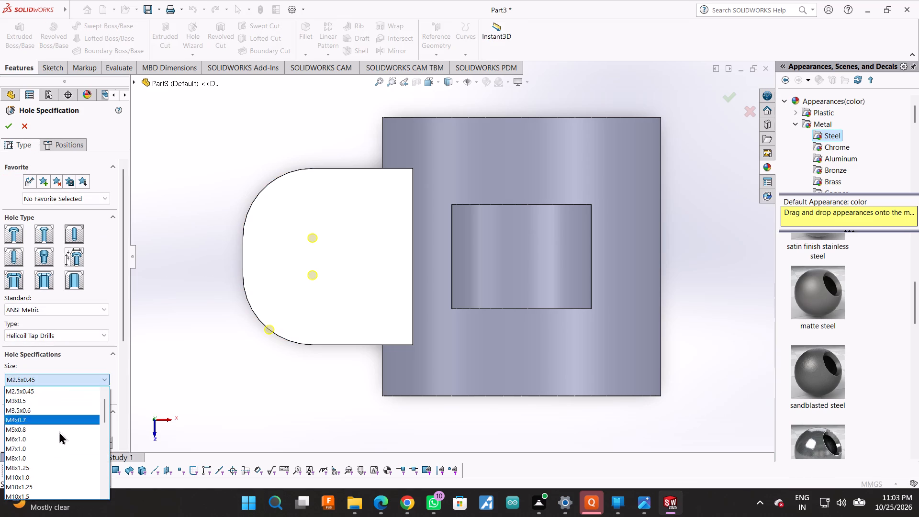
pyautogui.scroll(-3, 64, 449)
pyautogui.scroll(-2, 83, 379)
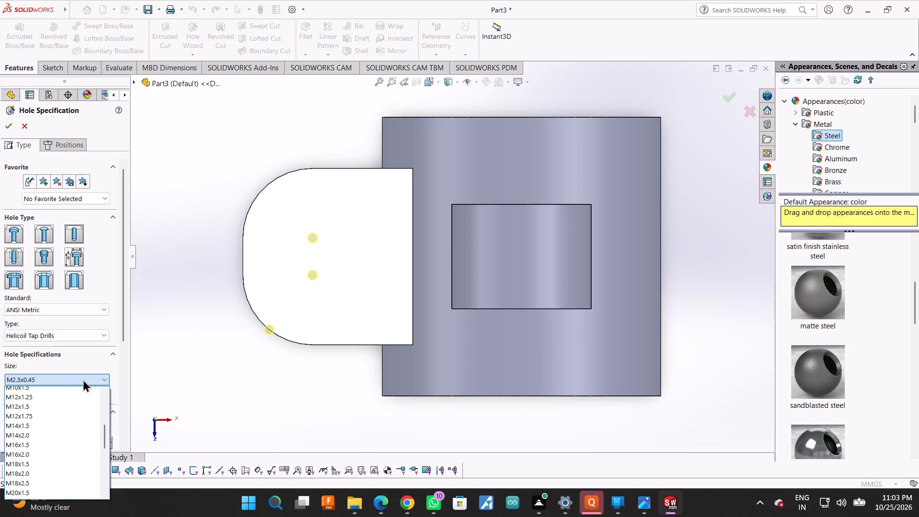
pyautogui.scroll(-3, 82, 413)
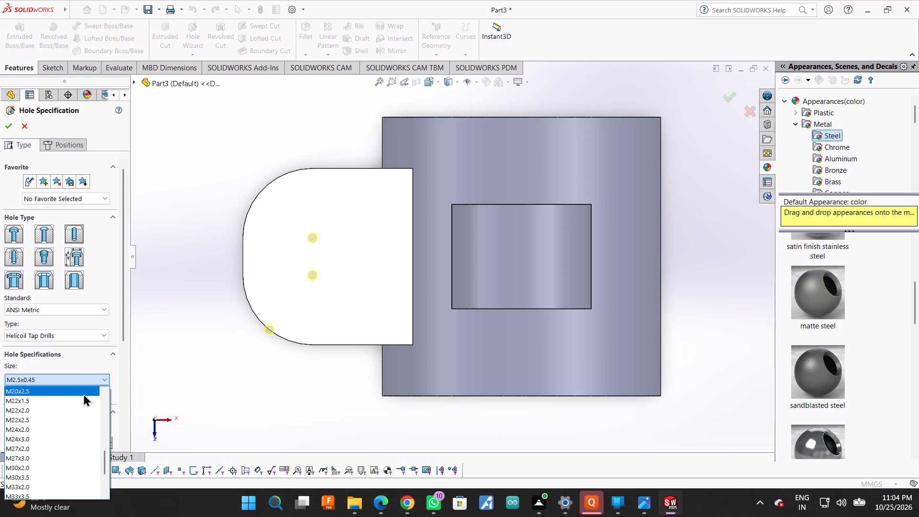
pyautogui.scroll(-7, 83, 393)
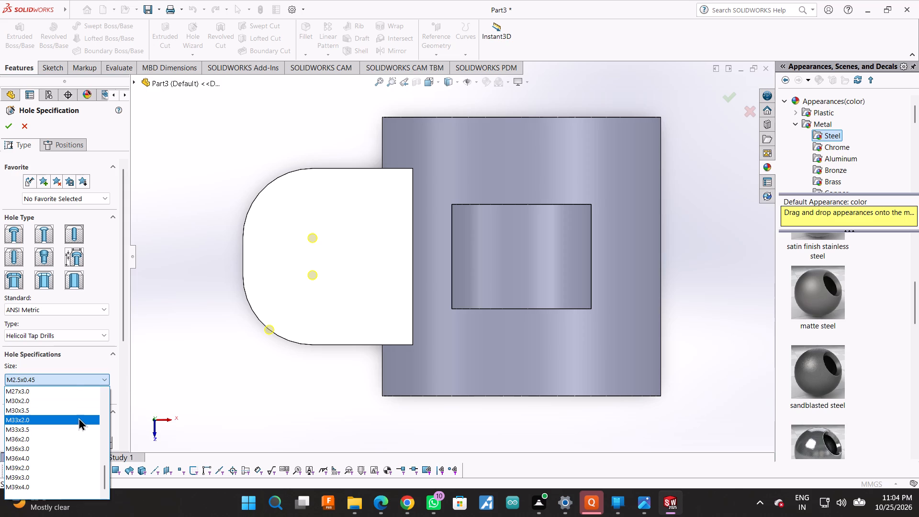
pyautogui.click(69, 237)
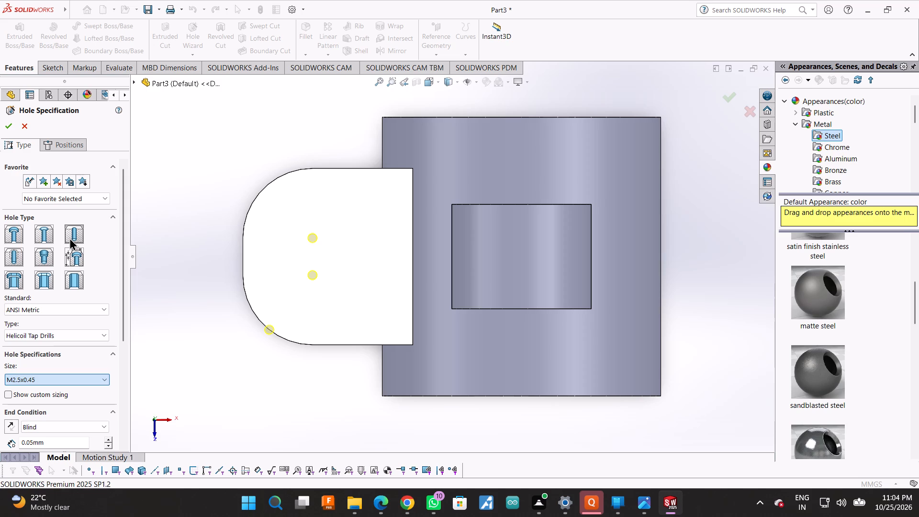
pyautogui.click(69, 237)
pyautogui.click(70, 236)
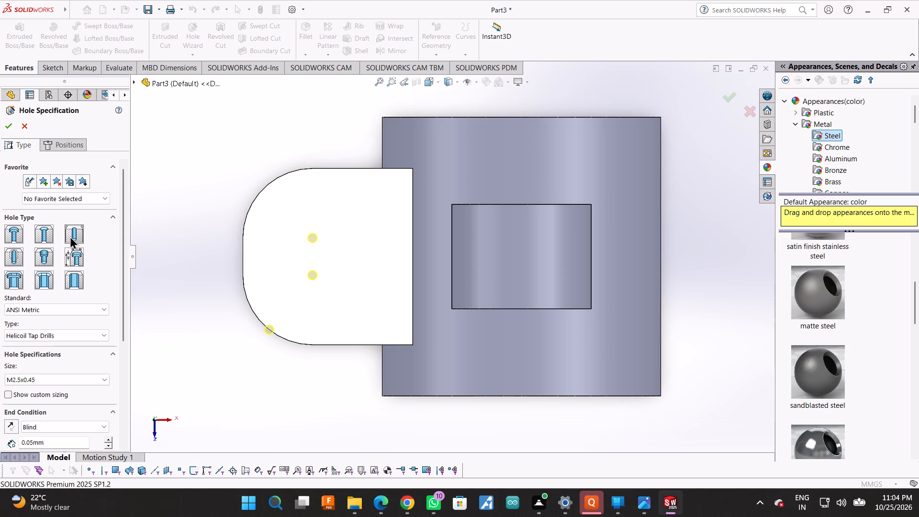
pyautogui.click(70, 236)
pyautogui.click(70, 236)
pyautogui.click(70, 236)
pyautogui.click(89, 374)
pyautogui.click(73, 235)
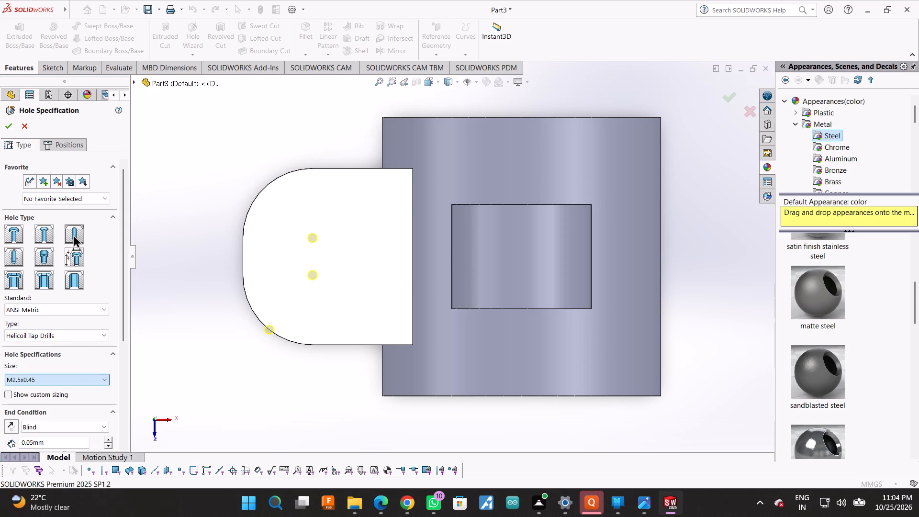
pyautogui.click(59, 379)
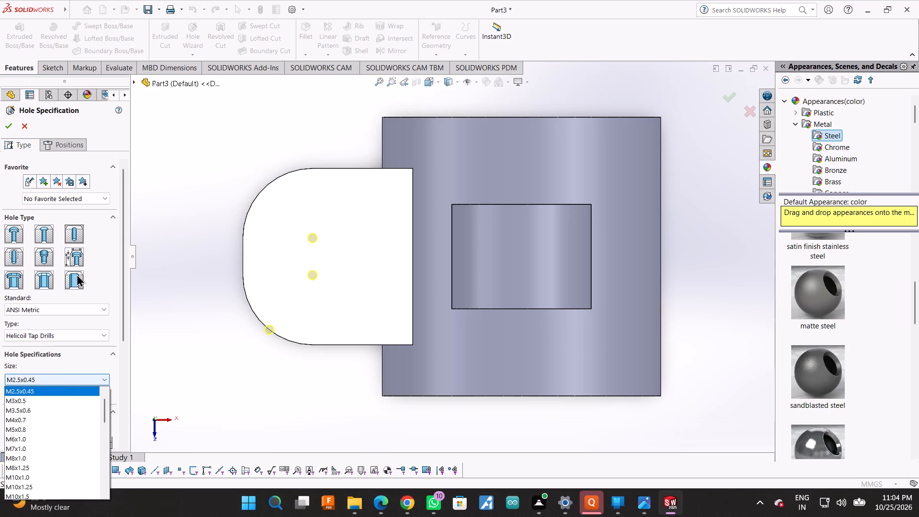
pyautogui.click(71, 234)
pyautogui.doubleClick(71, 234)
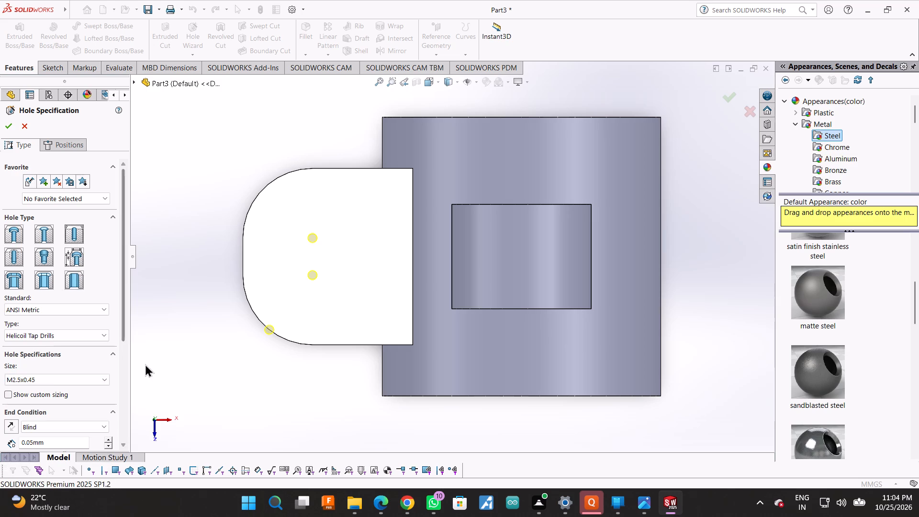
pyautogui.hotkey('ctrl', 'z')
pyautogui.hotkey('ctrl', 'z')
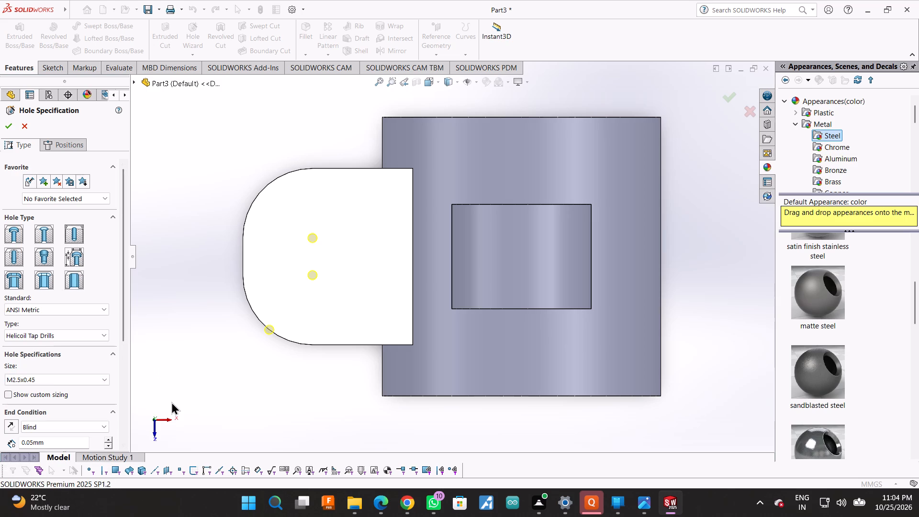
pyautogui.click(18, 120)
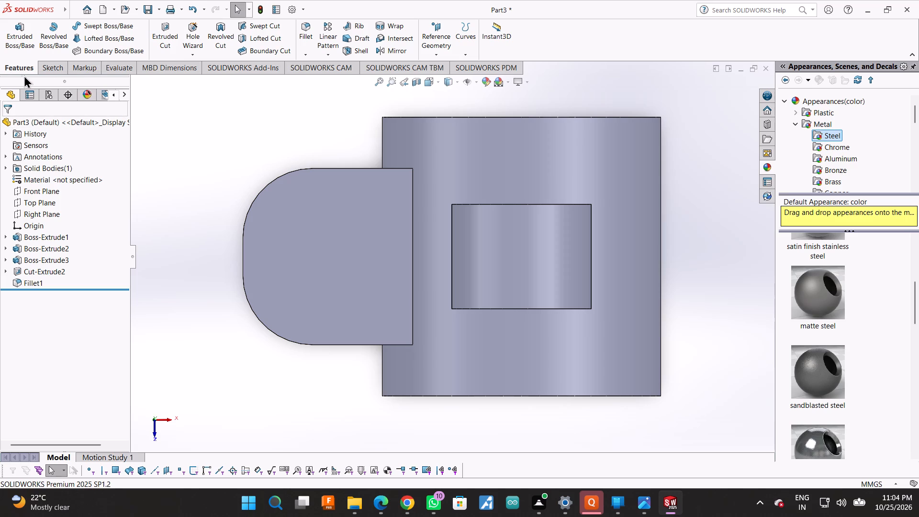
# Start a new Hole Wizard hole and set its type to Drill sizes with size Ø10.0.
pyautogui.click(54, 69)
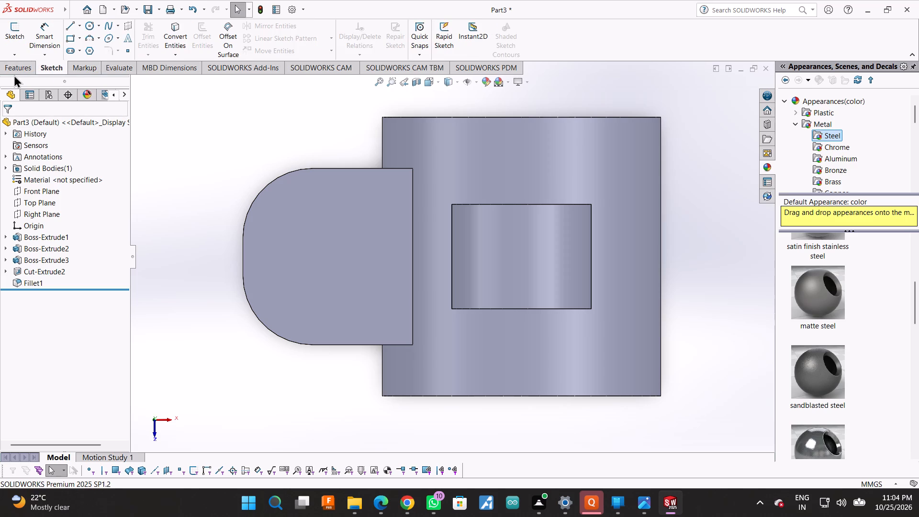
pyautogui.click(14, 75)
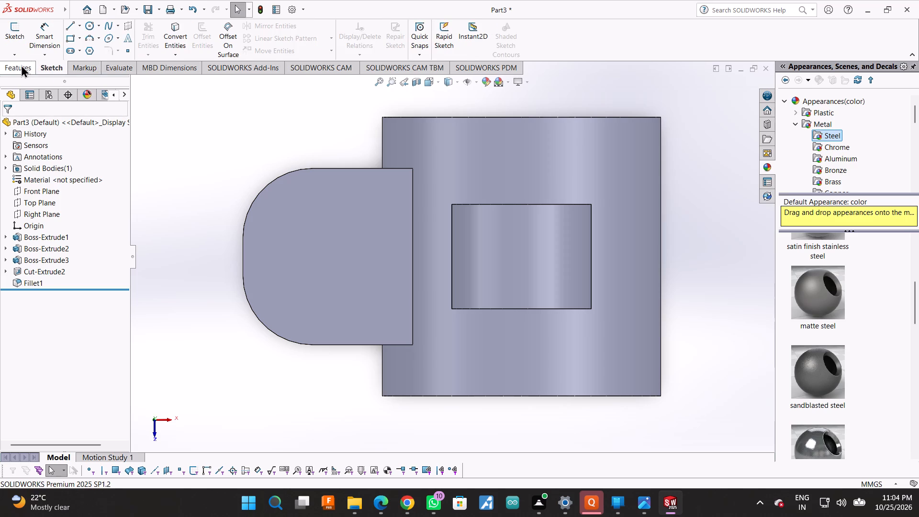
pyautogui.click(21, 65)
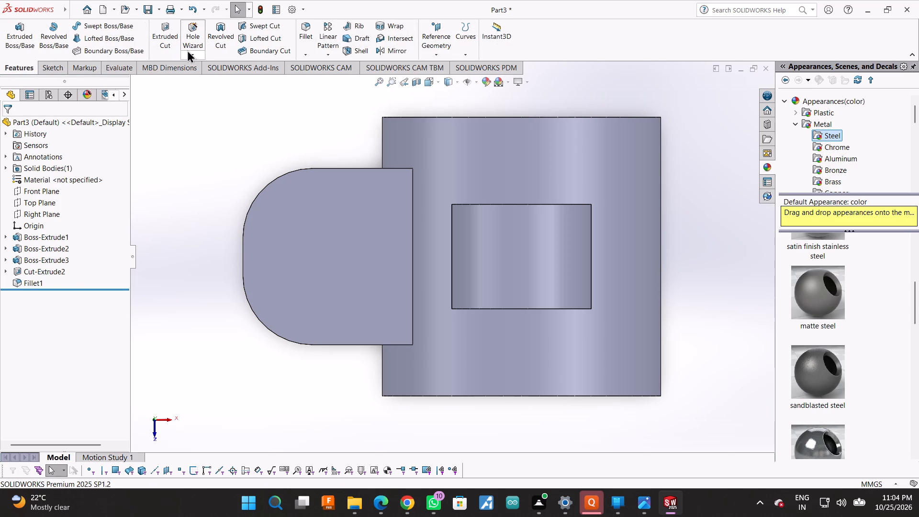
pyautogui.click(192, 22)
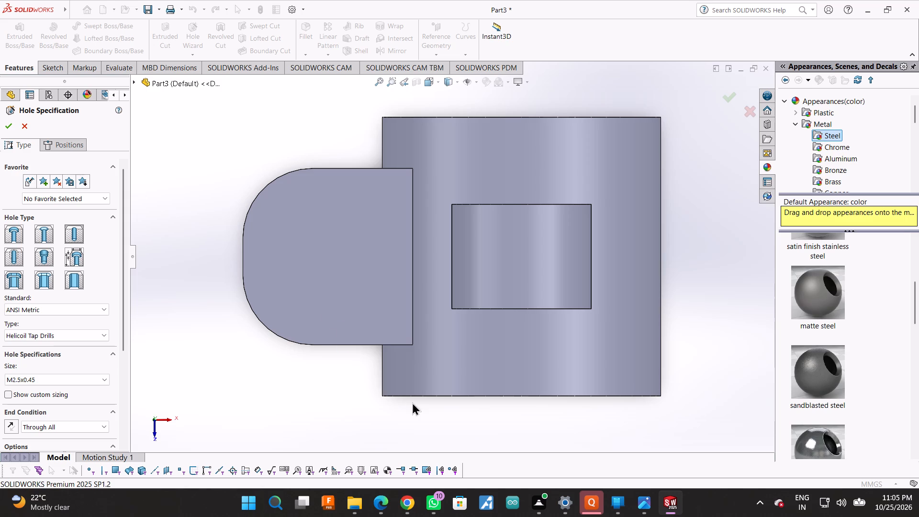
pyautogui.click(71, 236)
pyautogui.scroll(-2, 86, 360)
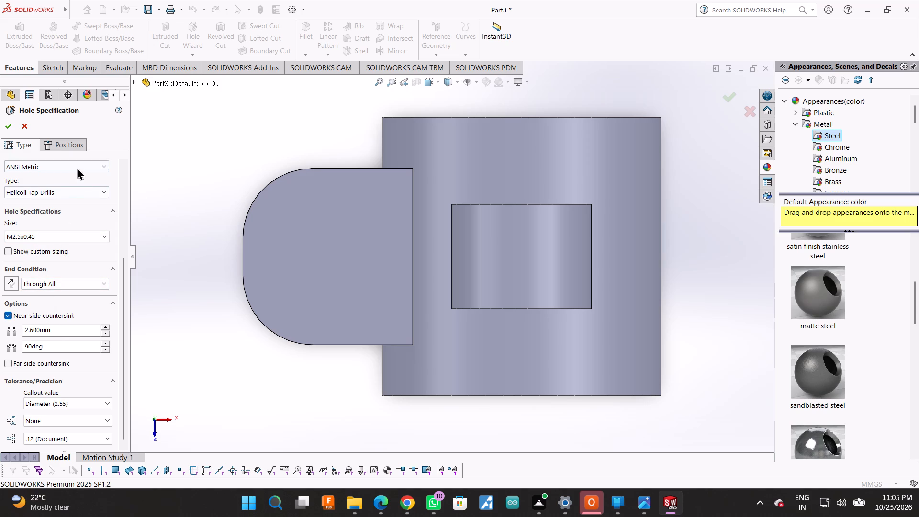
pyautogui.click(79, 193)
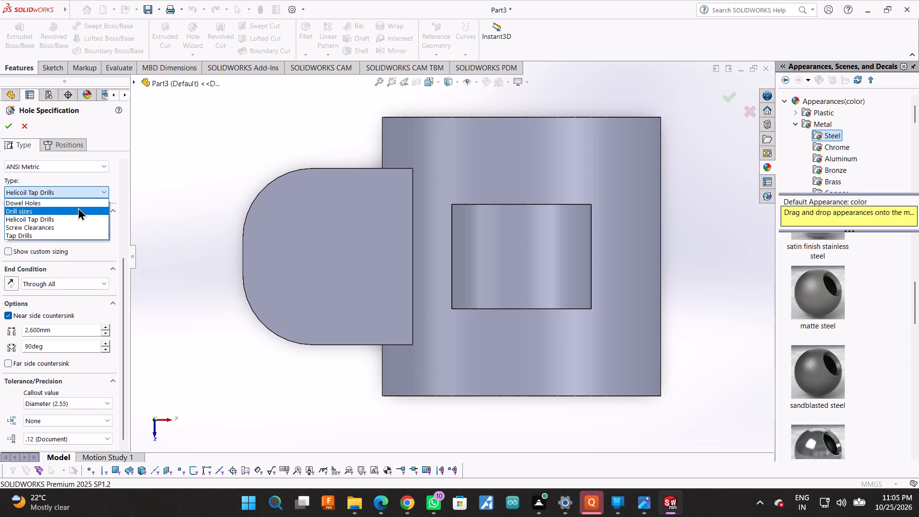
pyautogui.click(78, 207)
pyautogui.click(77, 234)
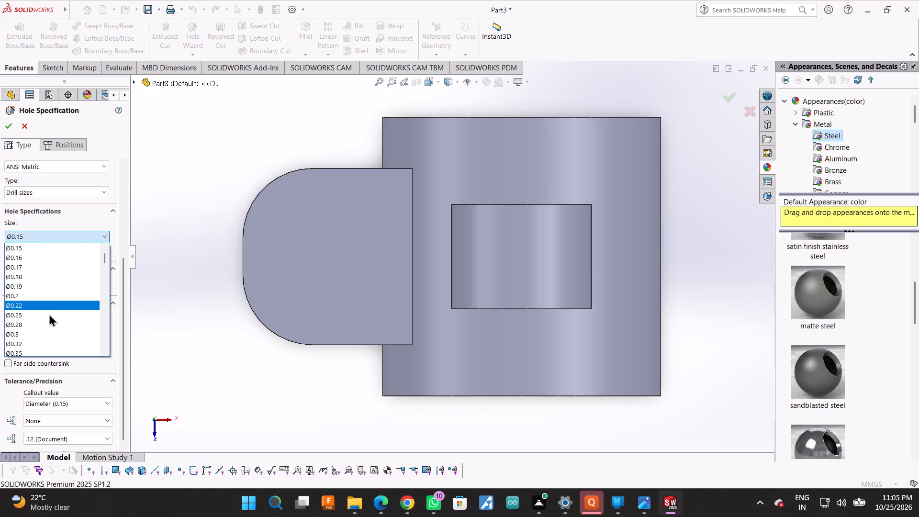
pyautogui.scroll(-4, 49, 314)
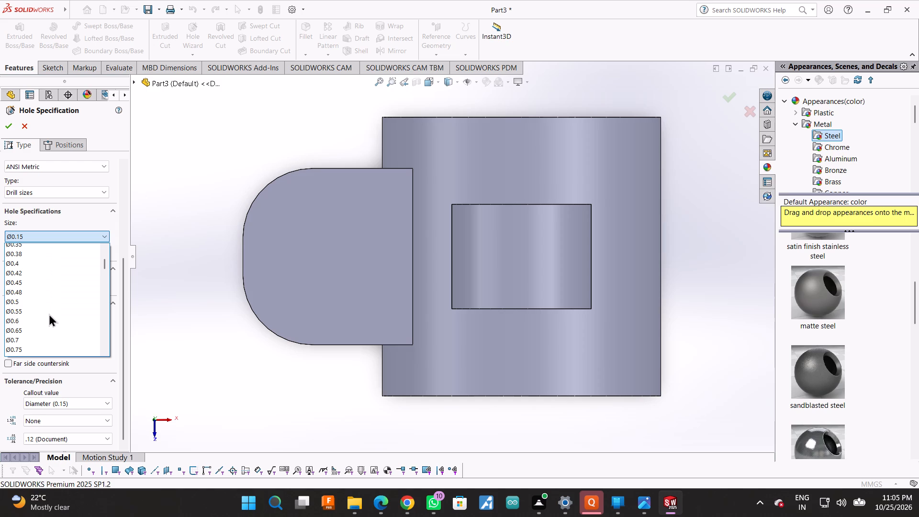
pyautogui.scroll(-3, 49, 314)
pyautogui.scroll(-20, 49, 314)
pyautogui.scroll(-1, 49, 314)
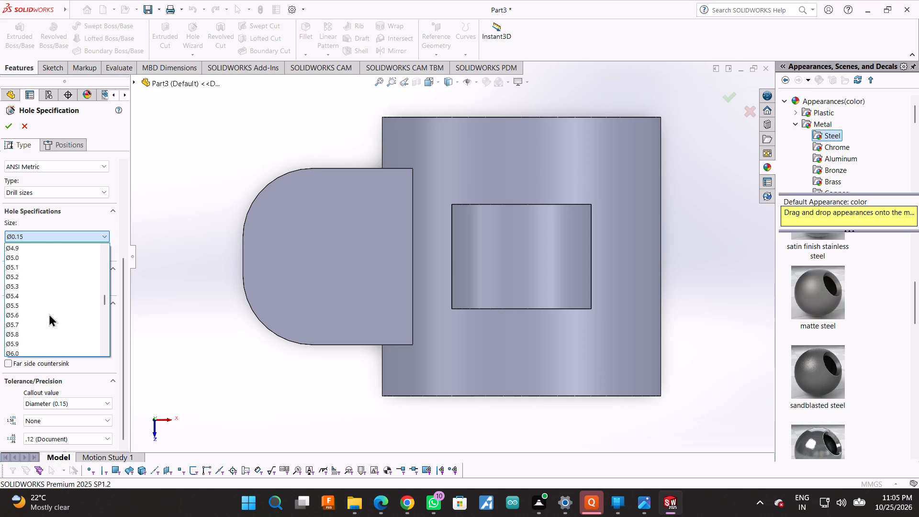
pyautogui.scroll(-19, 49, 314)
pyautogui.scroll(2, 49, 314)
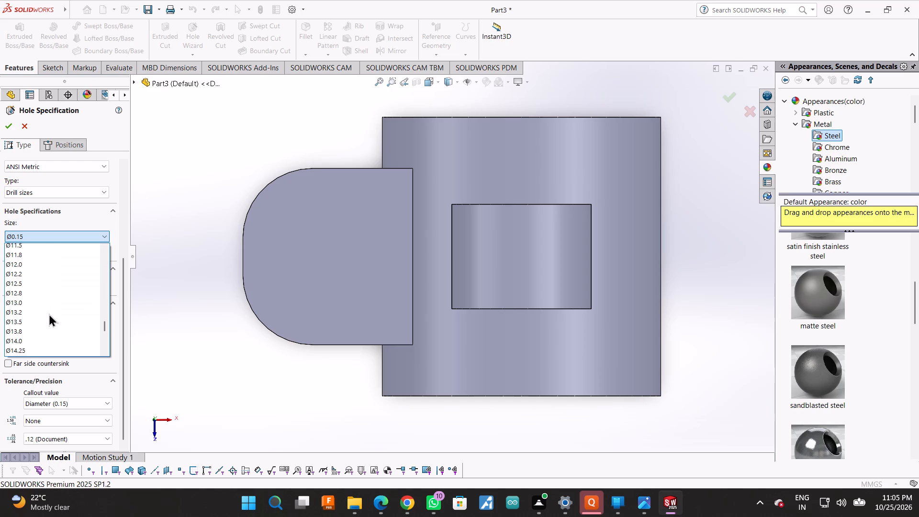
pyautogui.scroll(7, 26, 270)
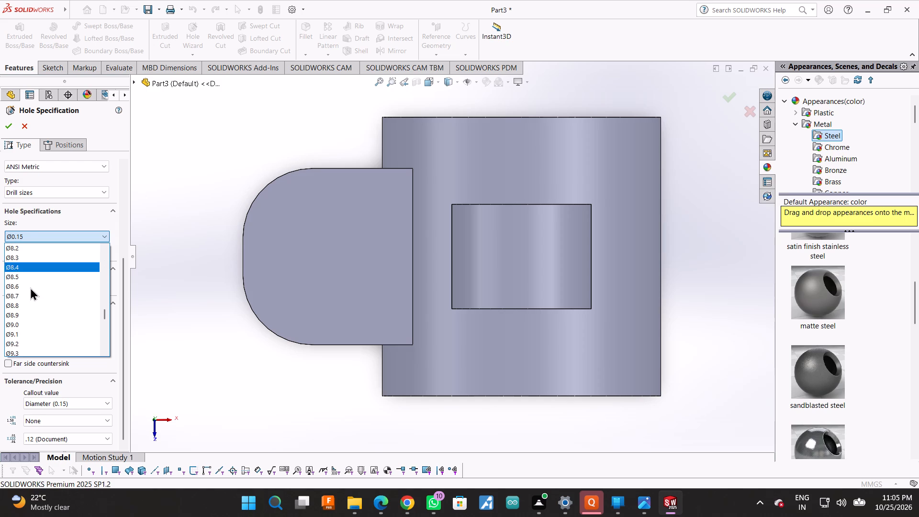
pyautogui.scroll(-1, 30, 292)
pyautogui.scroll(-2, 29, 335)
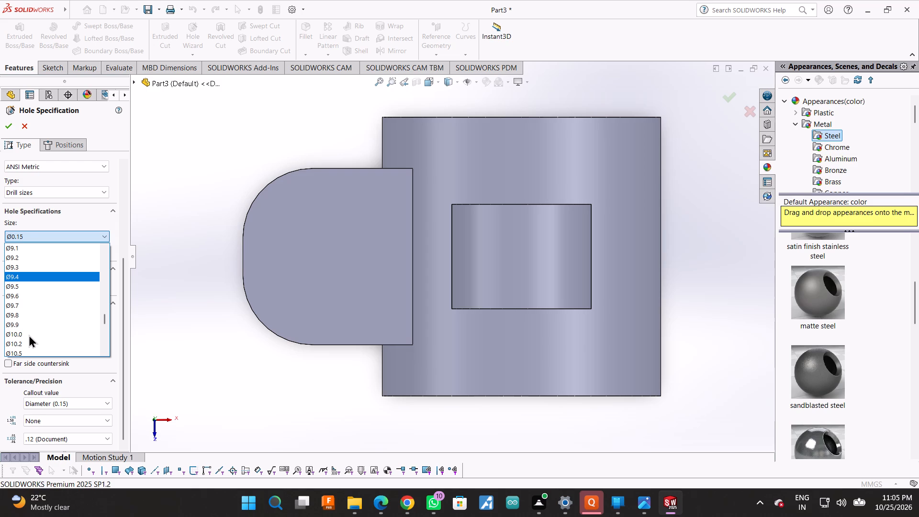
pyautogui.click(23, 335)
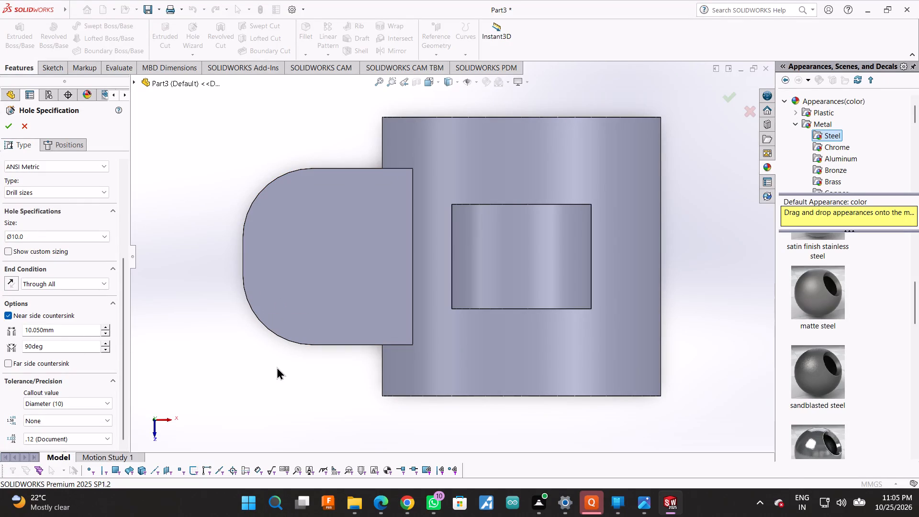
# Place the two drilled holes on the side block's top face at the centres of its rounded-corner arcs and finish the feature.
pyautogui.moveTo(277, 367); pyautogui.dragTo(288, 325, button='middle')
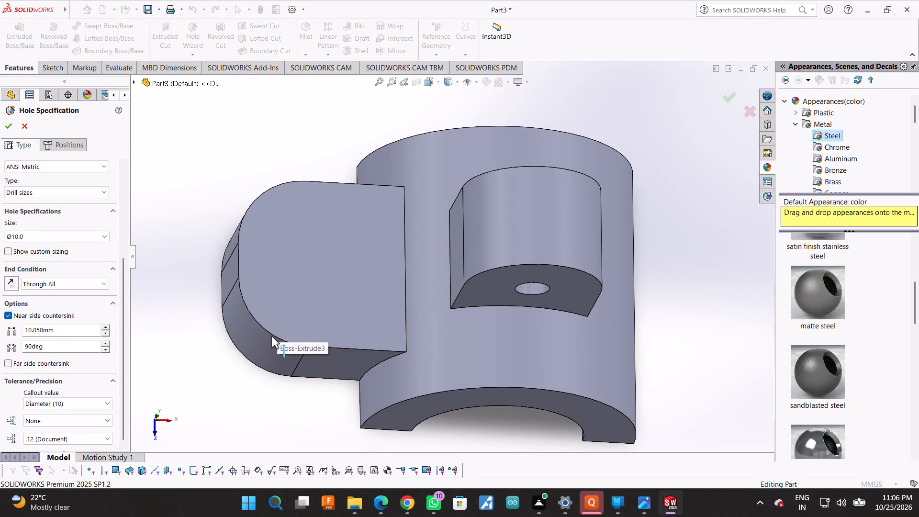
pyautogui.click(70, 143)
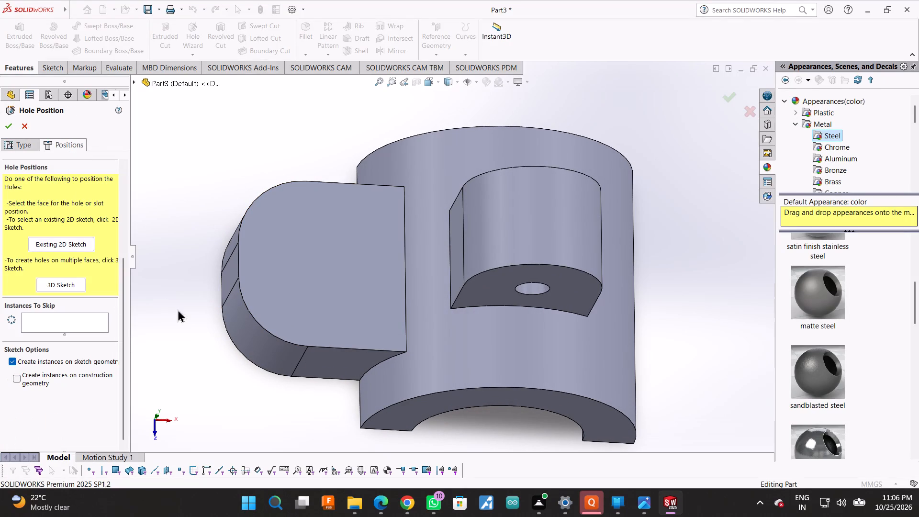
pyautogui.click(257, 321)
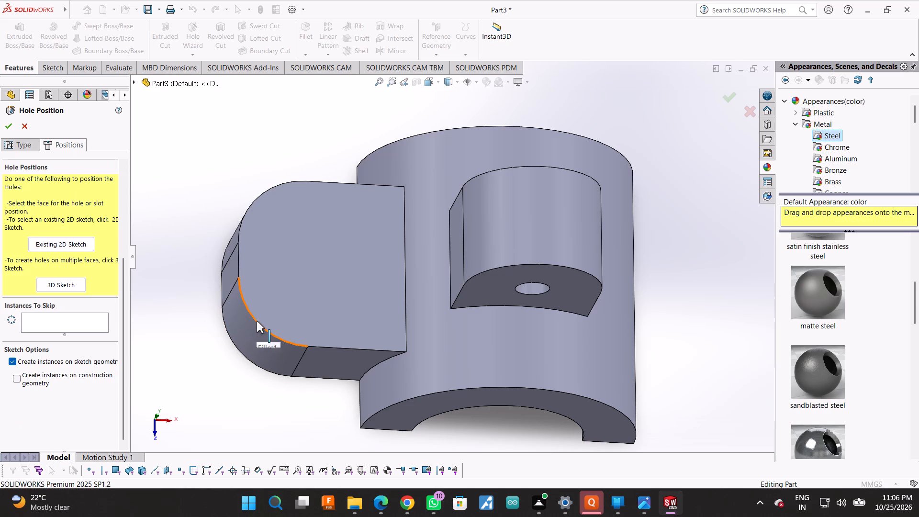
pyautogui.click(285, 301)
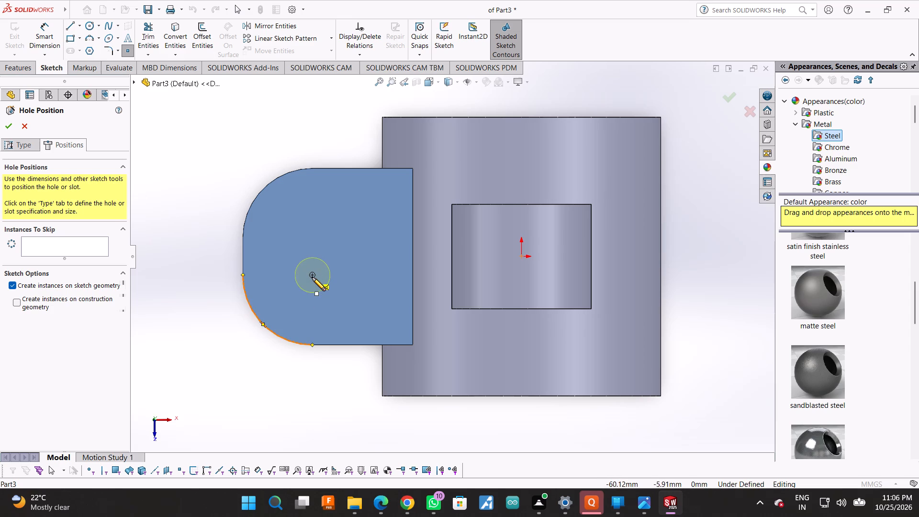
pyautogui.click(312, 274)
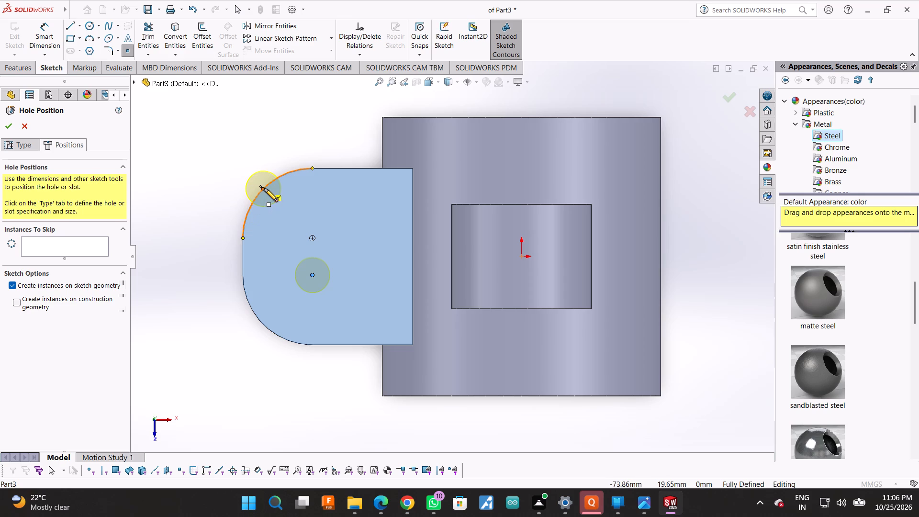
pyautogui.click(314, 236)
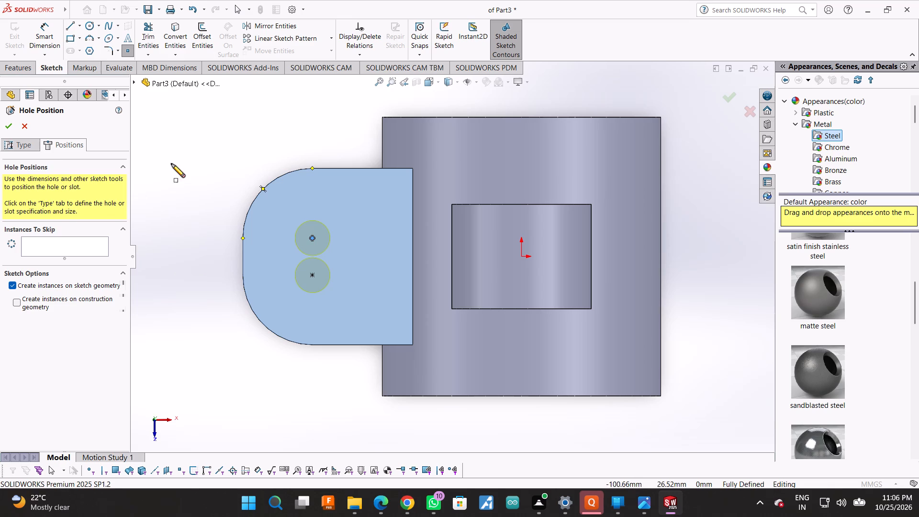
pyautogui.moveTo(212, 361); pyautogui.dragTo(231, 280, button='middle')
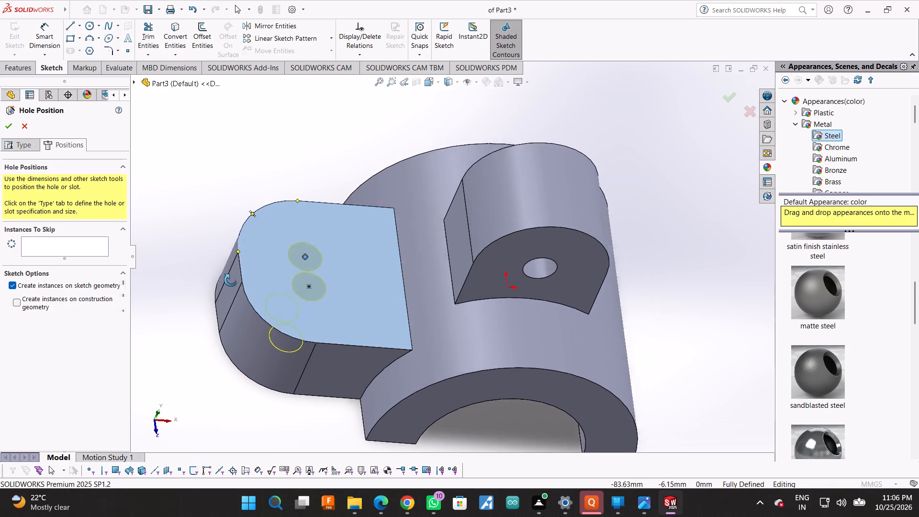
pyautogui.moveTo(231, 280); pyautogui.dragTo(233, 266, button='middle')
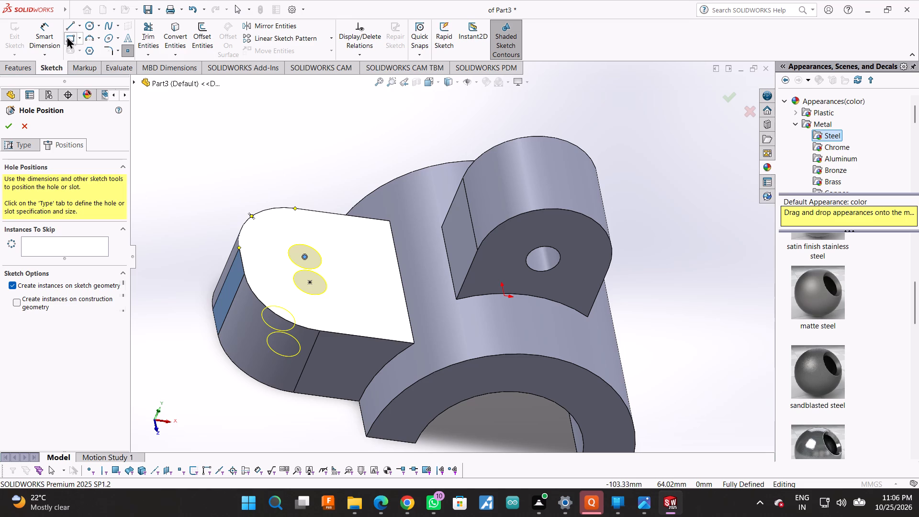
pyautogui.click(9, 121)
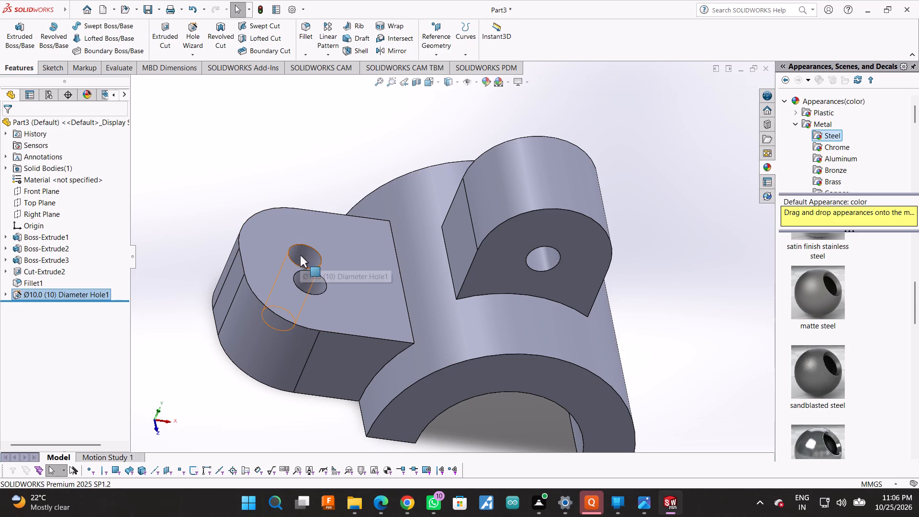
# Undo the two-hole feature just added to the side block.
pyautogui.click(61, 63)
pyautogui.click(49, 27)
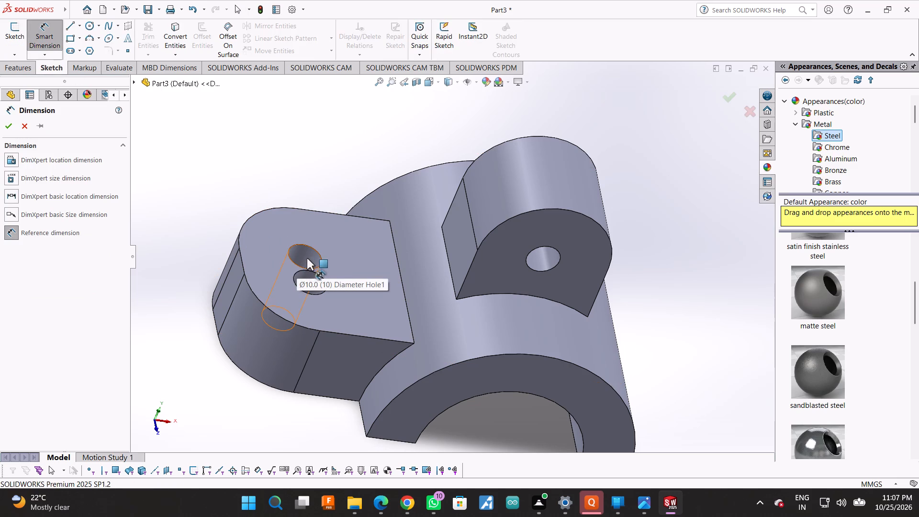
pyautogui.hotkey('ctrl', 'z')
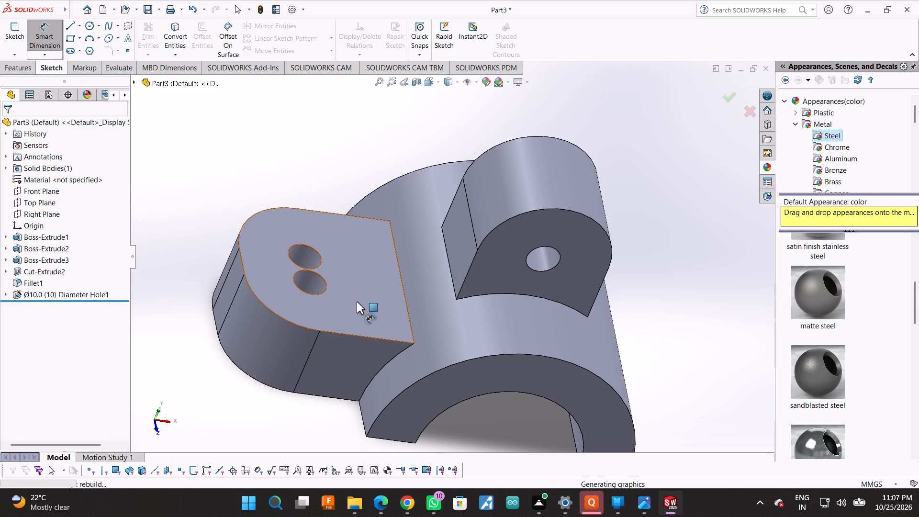
# Open a new sketch on the top face of the rounded side block.
pyautogui.moveTo(627, 197); pyautogui.dragTo(607, 218, button='middle')
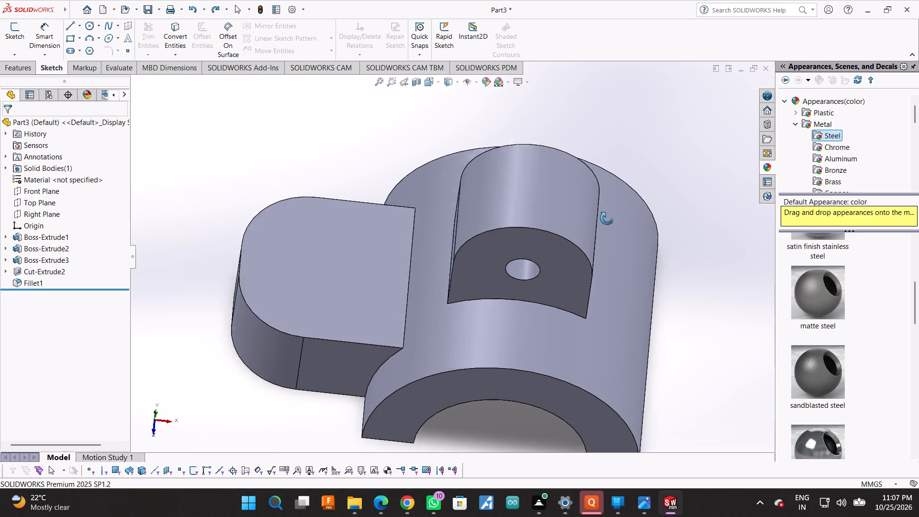
pyautogui.moveTo(607, 218); pyautogui.dragTo(605, 221, button='middle')
pyautogui.click(356, 283)
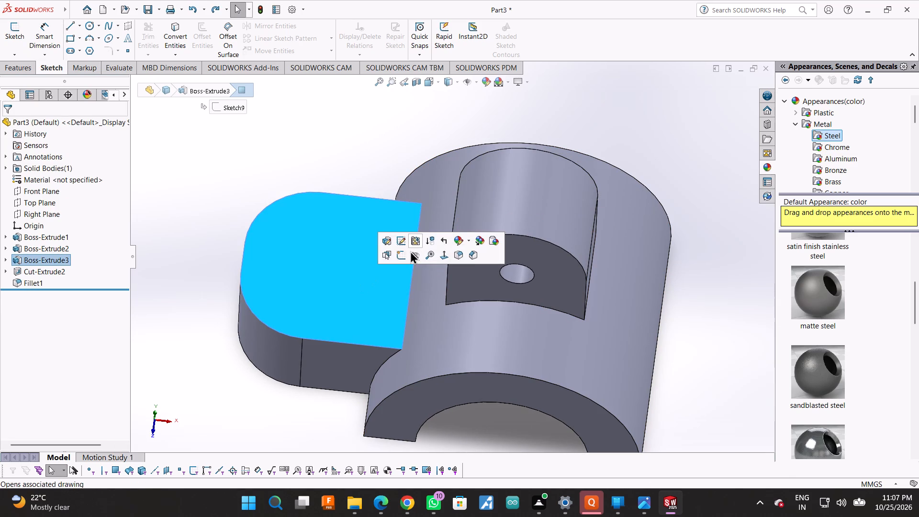
pyautogui.click(406, 251)
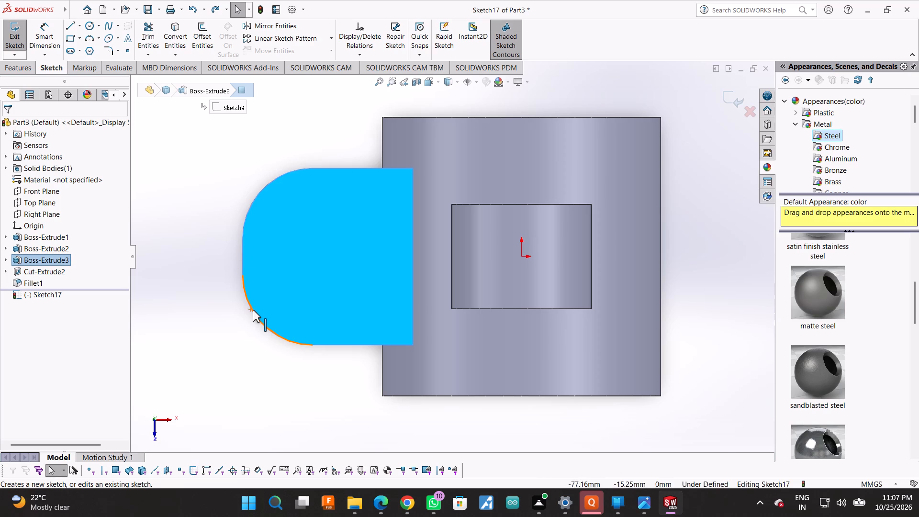
pyautogui.click(267, 305)
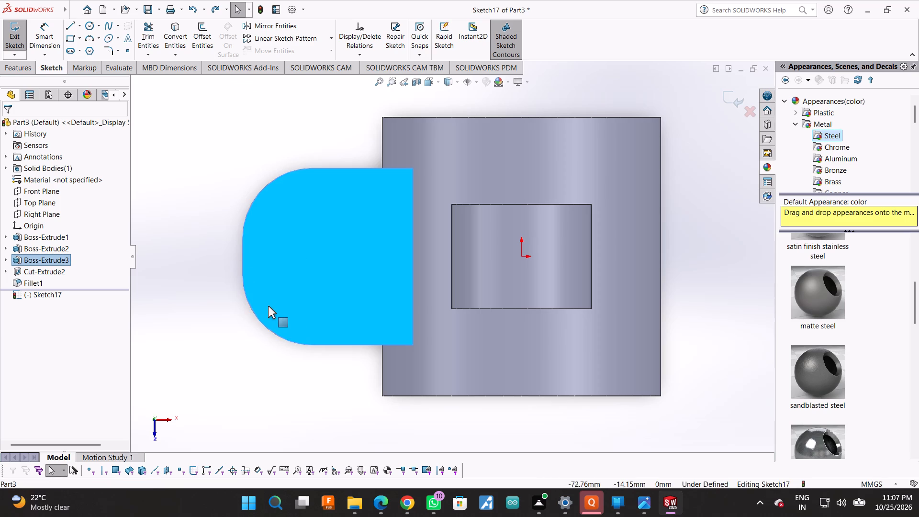
pyautogui.click(303, 299)
pyautogui.click(297, 273)
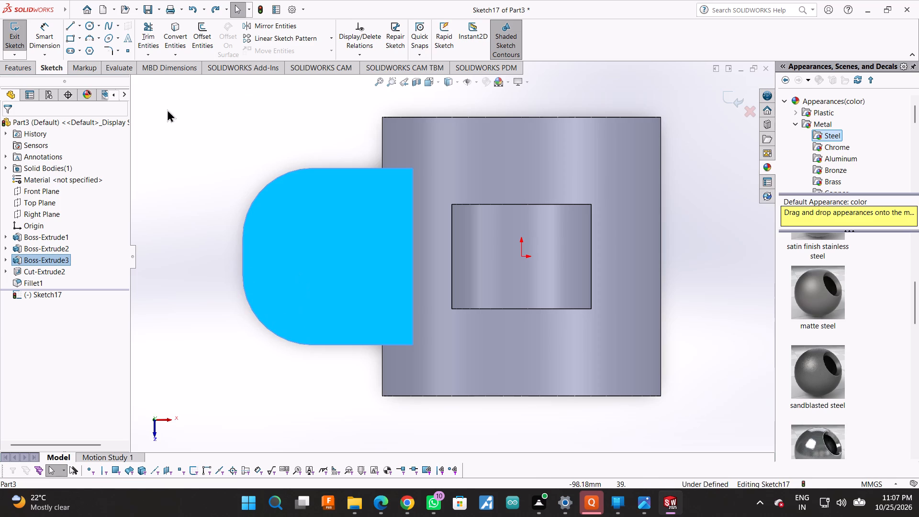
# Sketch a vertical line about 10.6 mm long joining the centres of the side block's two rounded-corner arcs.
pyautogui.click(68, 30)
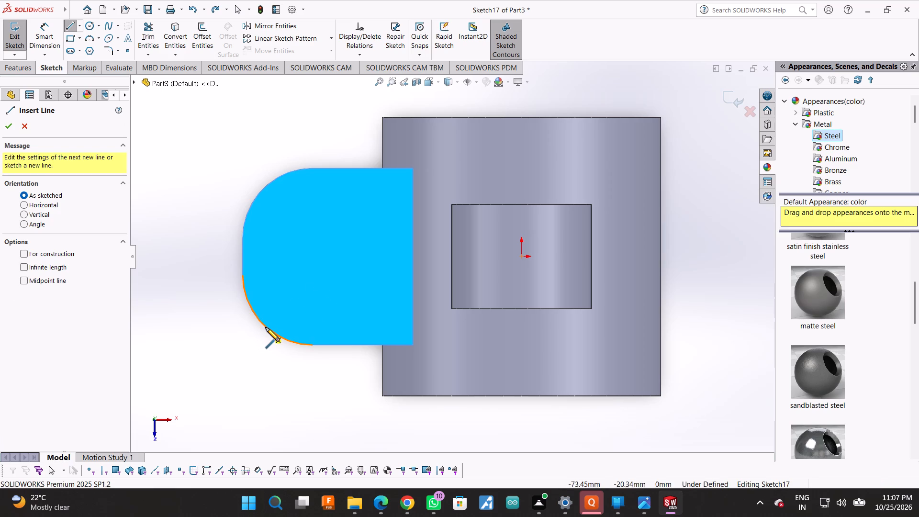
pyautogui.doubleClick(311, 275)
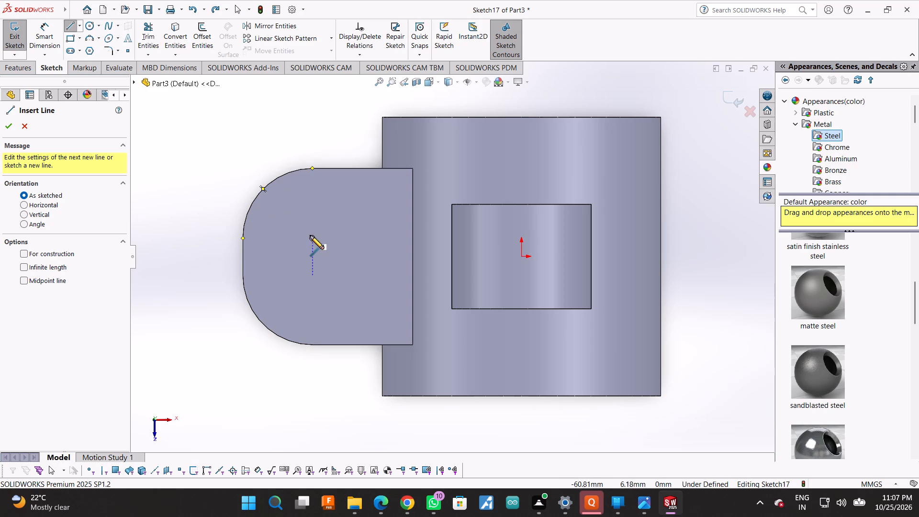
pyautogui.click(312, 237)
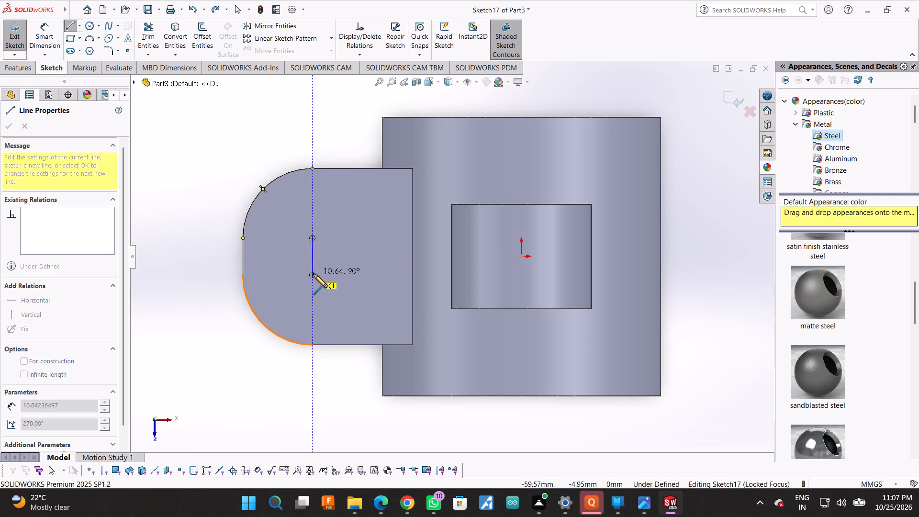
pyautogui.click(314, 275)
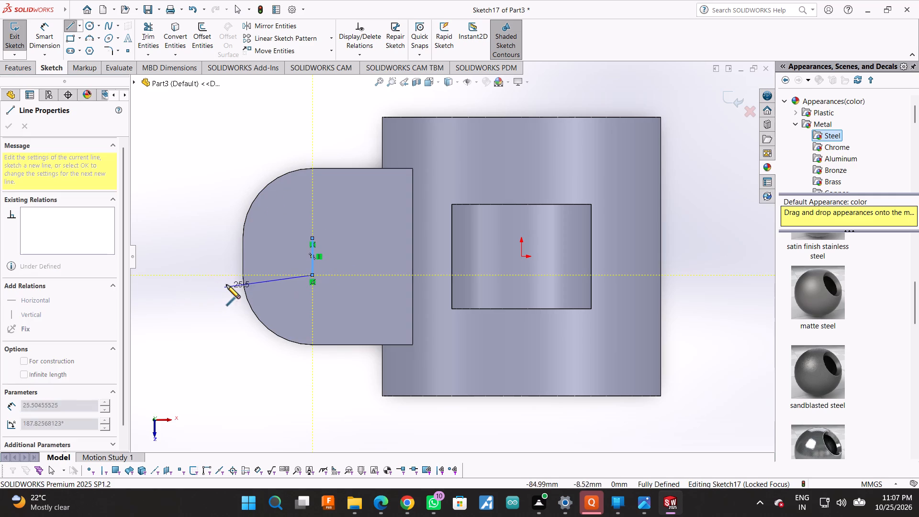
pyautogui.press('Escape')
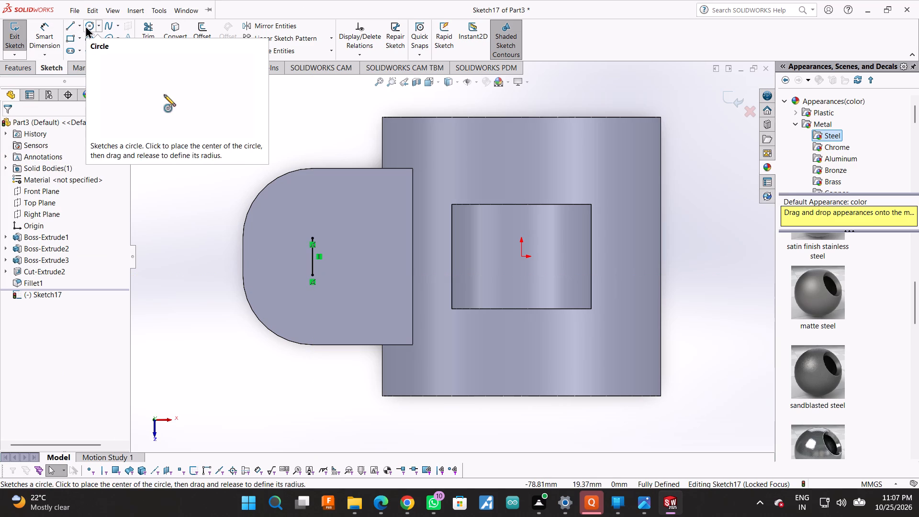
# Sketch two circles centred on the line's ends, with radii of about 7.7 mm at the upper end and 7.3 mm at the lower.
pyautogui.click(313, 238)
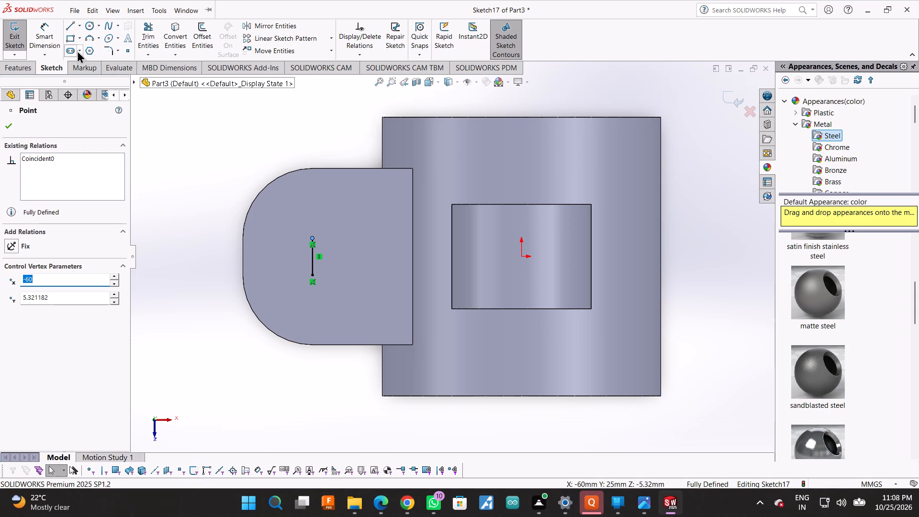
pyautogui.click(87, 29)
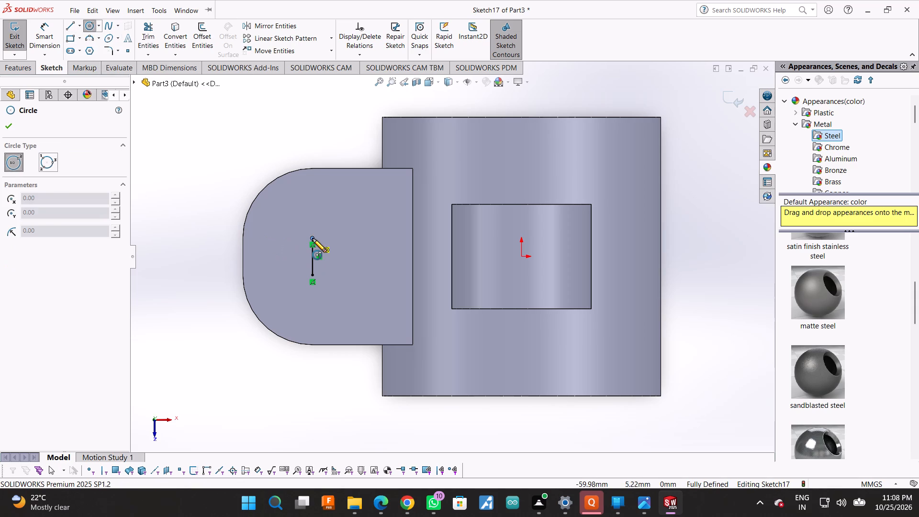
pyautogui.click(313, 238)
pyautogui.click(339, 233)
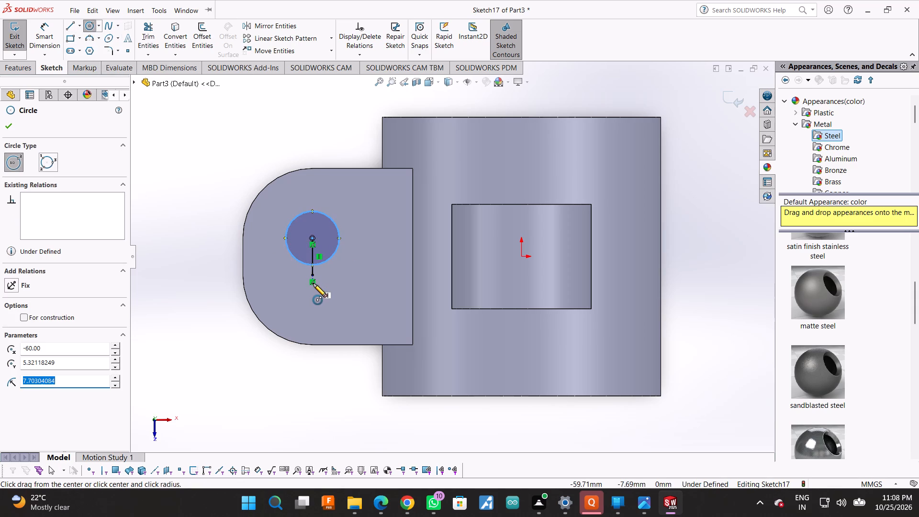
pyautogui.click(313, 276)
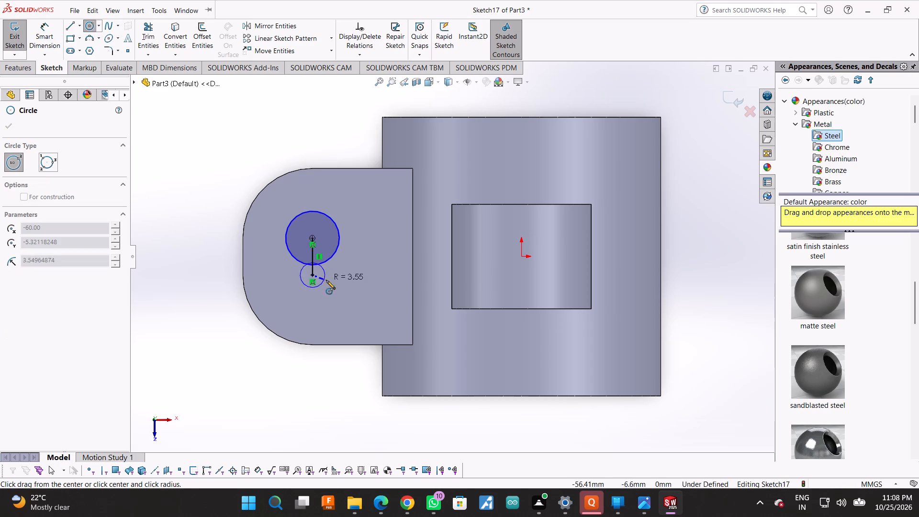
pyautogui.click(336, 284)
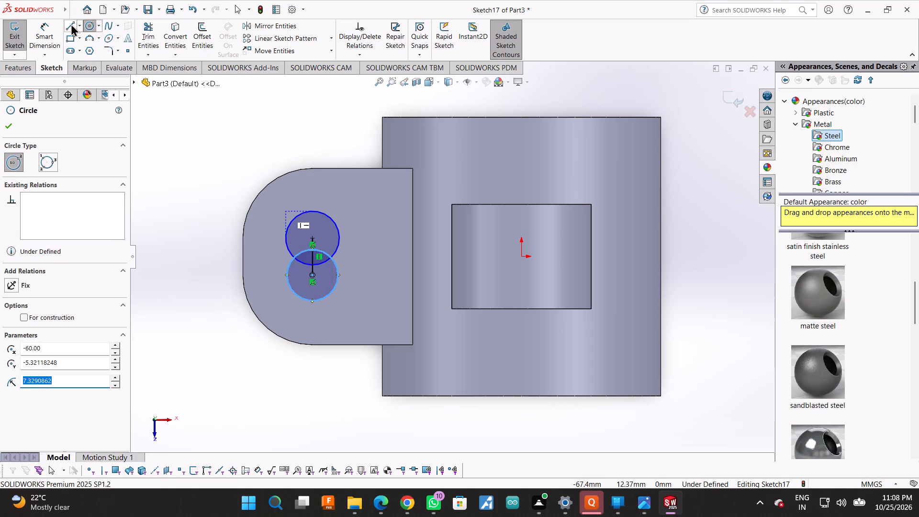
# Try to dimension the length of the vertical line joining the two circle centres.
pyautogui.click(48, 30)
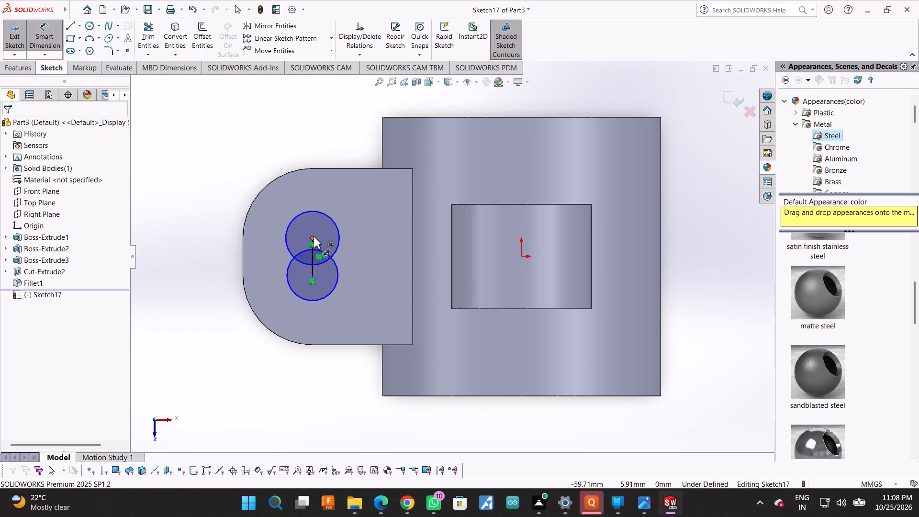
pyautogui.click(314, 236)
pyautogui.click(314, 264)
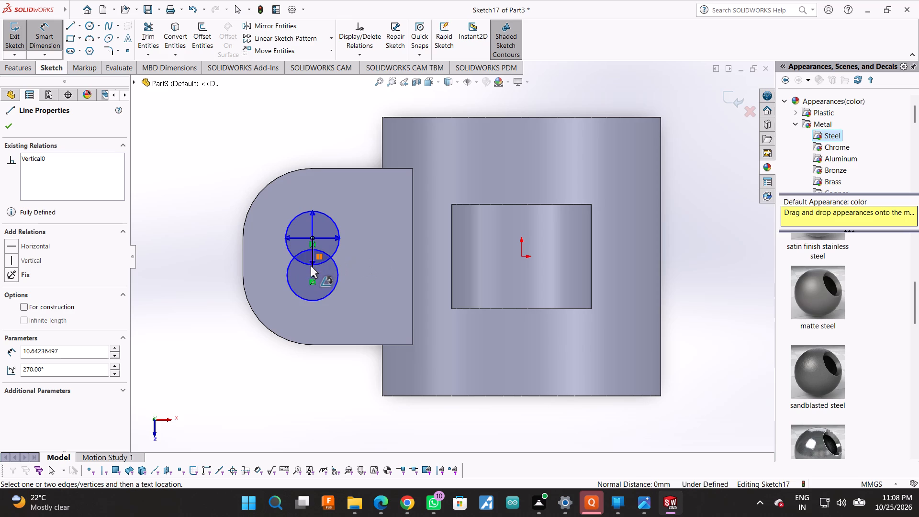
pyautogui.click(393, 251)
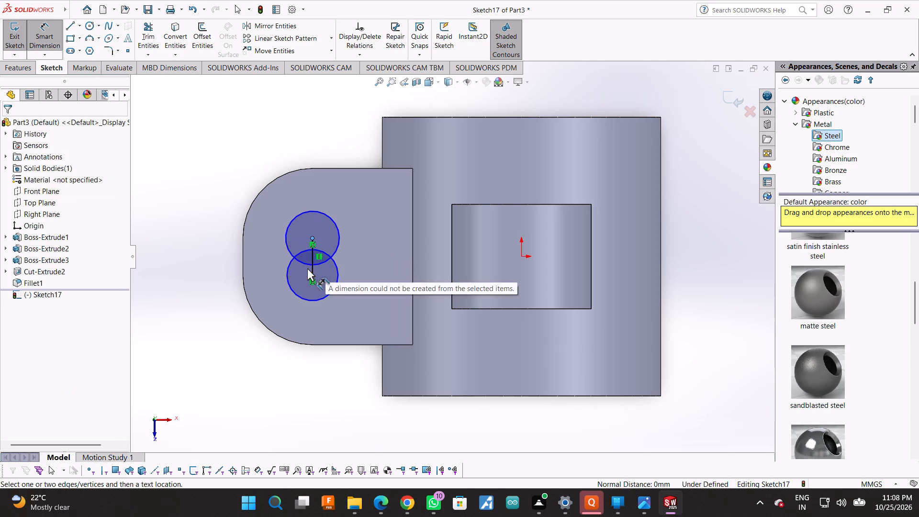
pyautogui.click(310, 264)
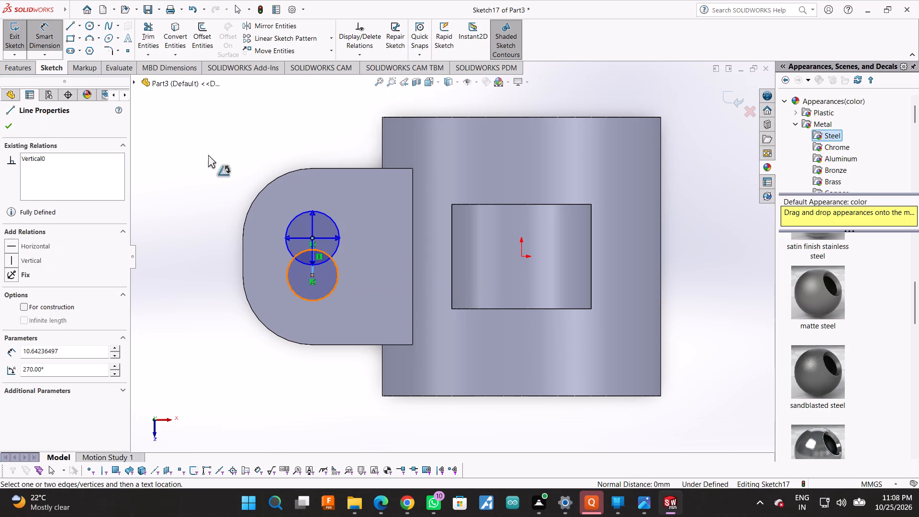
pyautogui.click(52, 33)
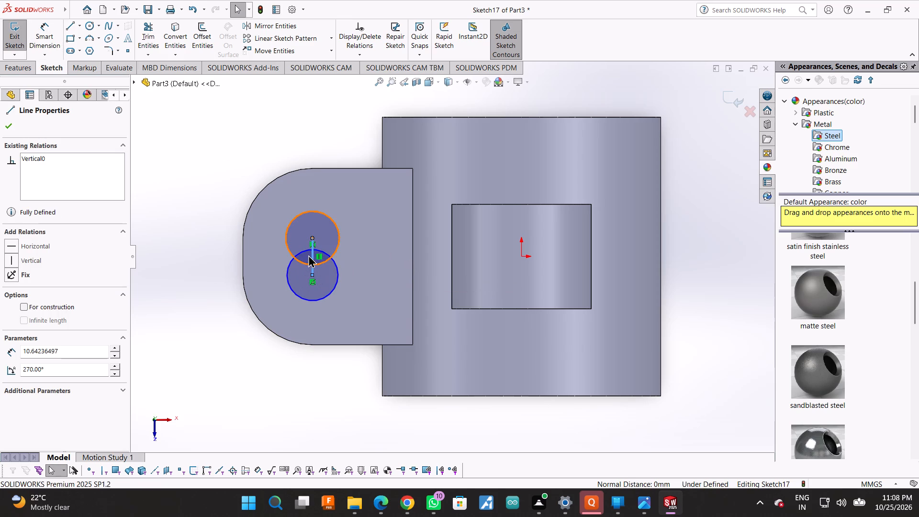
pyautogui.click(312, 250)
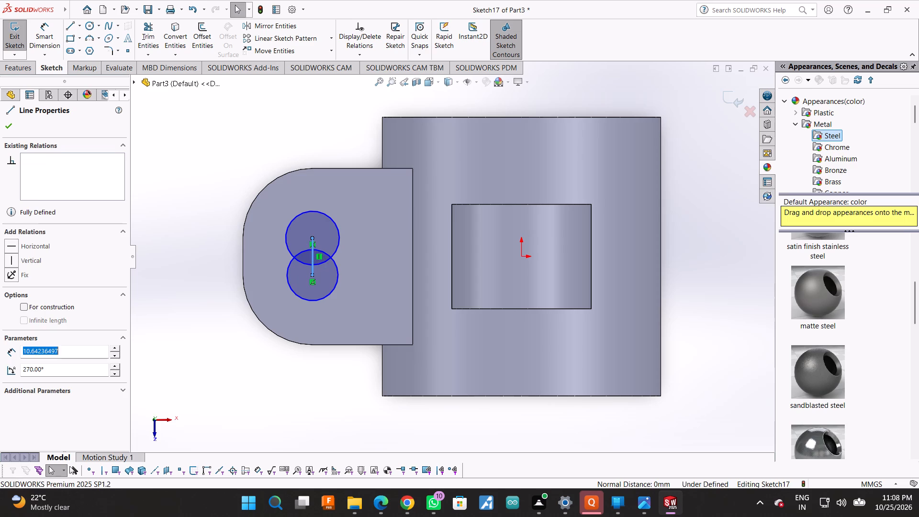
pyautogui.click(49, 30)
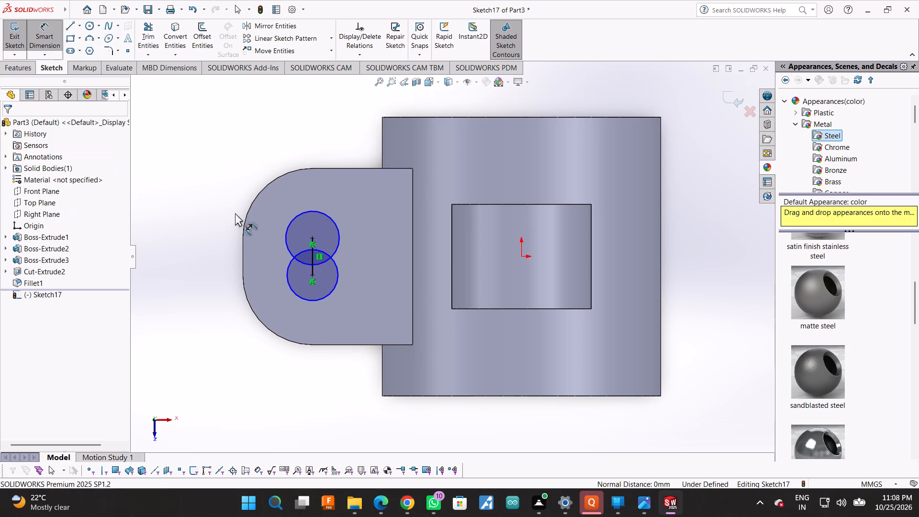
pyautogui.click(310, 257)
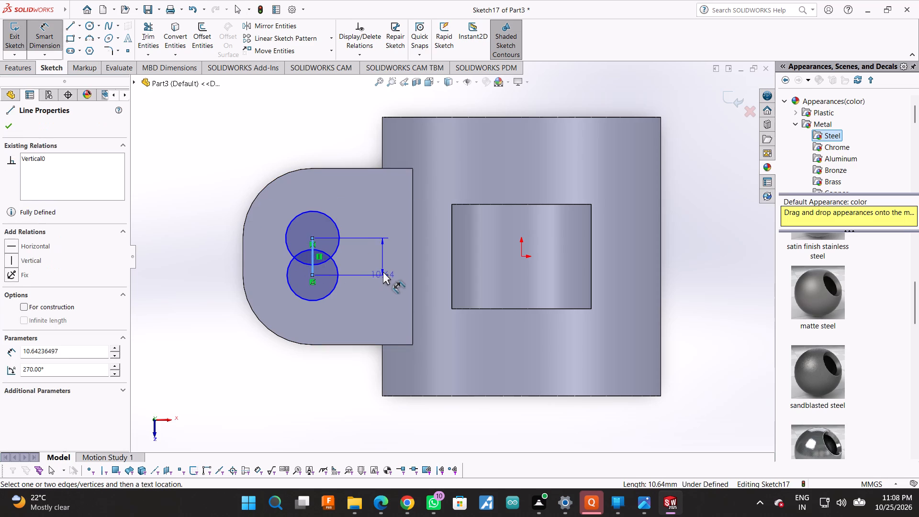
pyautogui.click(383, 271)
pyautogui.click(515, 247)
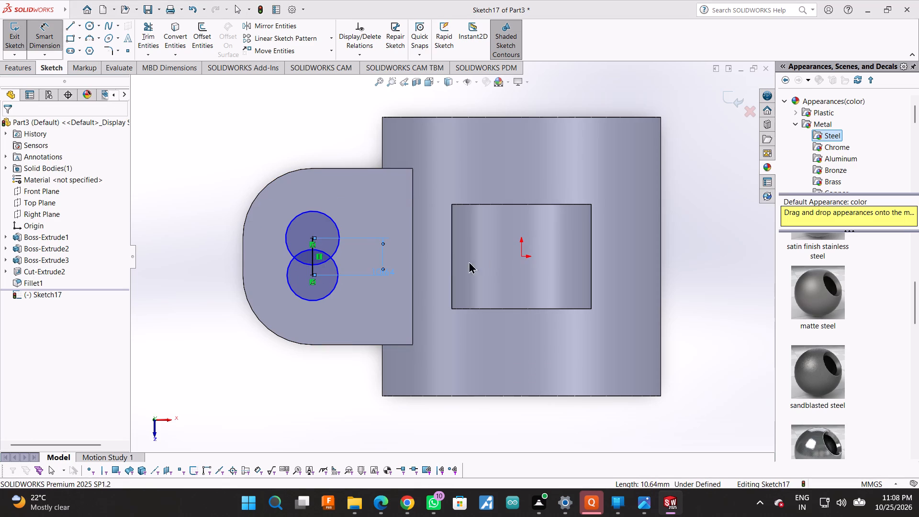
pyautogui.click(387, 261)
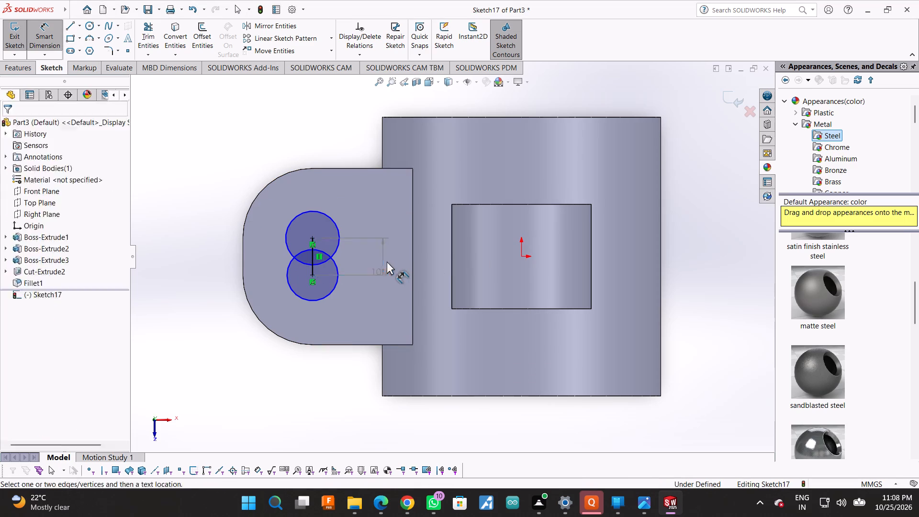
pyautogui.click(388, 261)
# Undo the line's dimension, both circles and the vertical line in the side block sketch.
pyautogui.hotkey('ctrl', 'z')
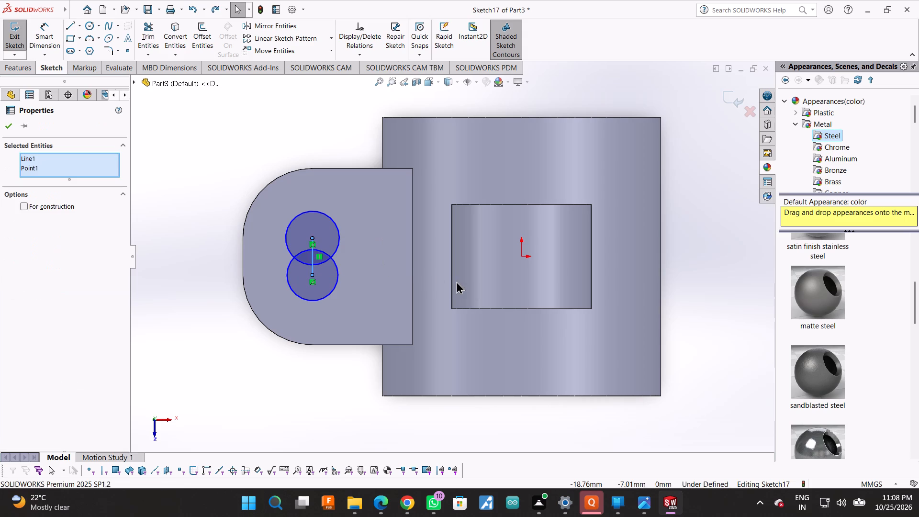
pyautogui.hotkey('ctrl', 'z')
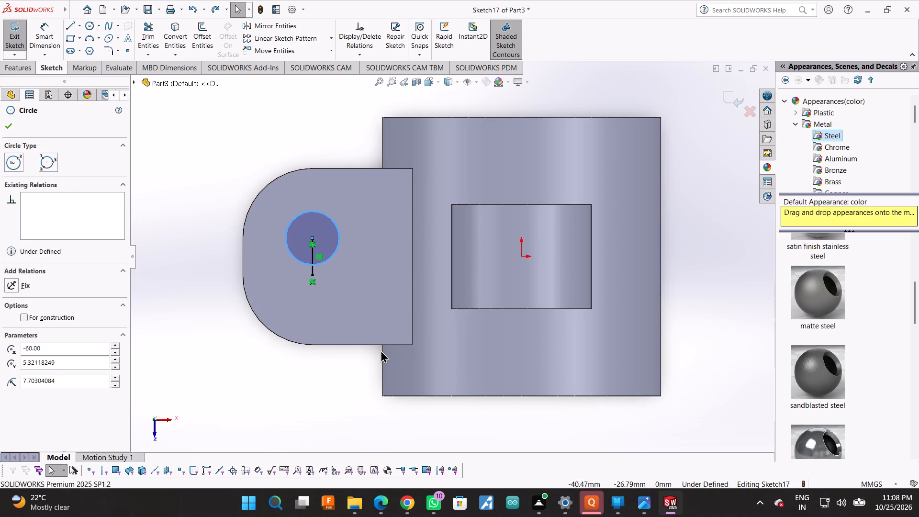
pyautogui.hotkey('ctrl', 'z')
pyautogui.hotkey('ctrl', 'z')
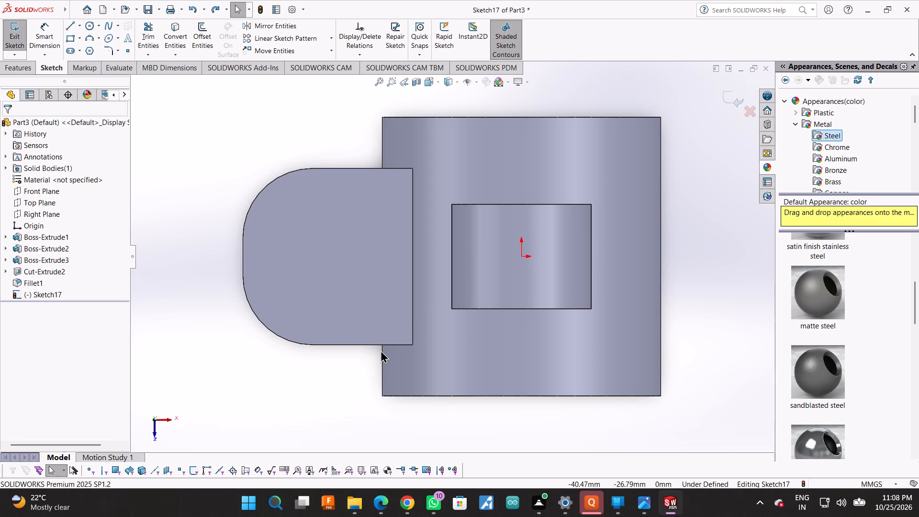
# Sketch a vertical line about 17.6 mm long on the side block's top face, passing through both rounded-corner arc centres.
pyautogui.click(64, 30)
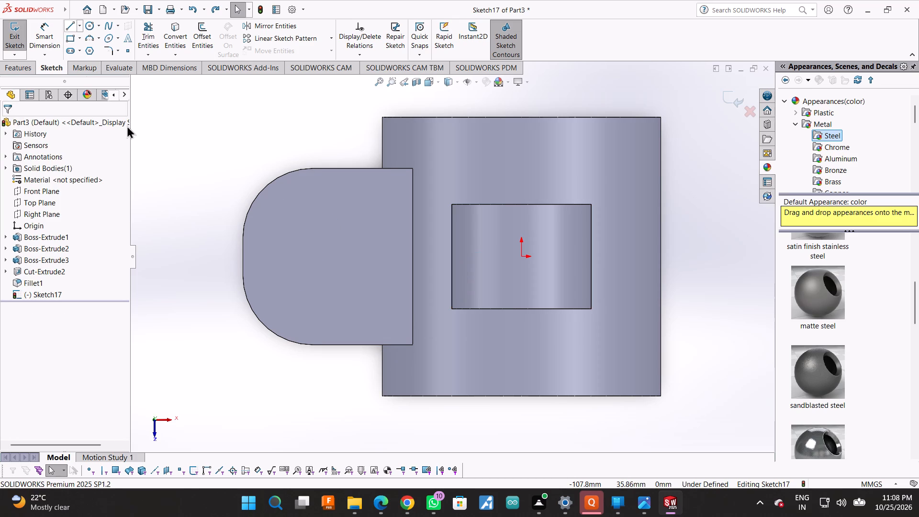
pyautogui.click(312, 287)
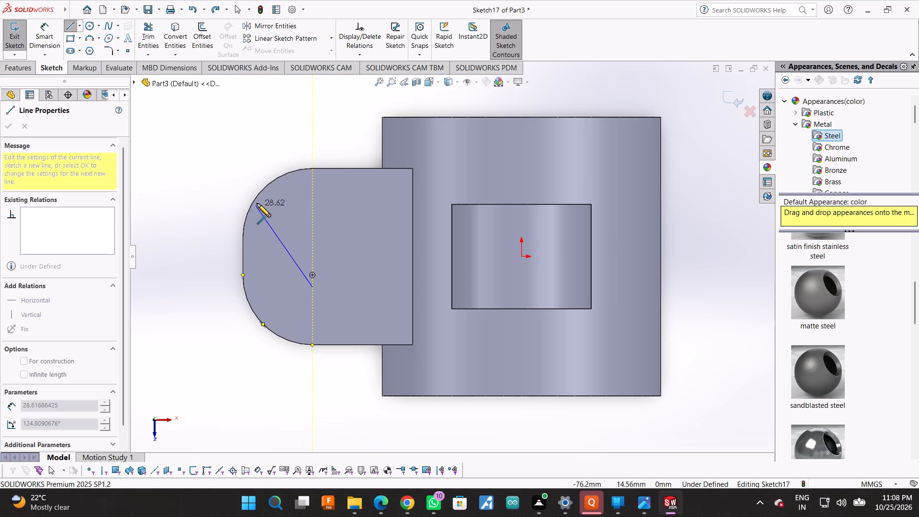
pyautogui.click(312, 226)
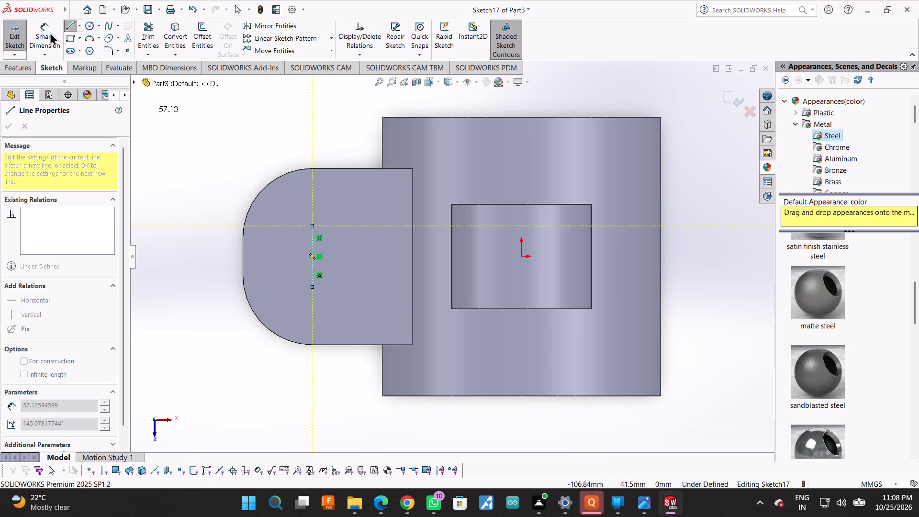
# Dimension the vertical line's length to 20 mm.
pyautogui.click(46, 33)
pyautogui.click(313, 258)
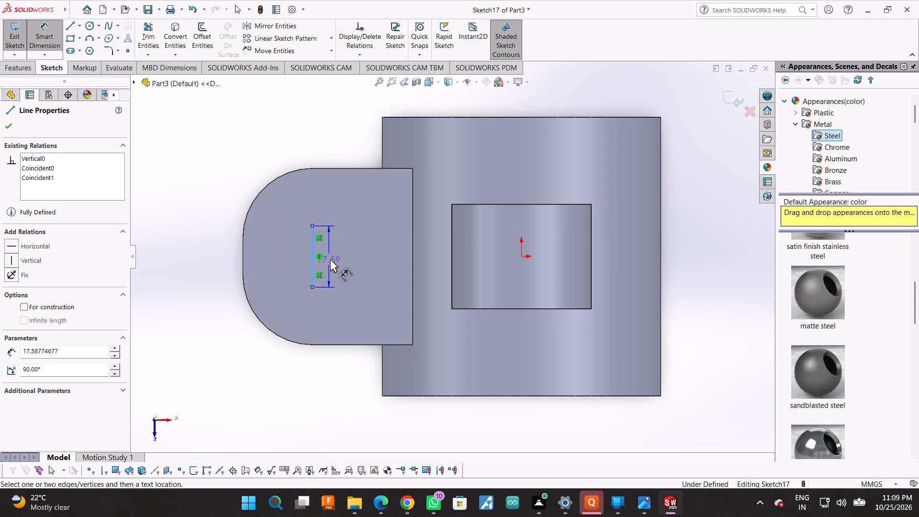
pyautogui.click(348, 259)
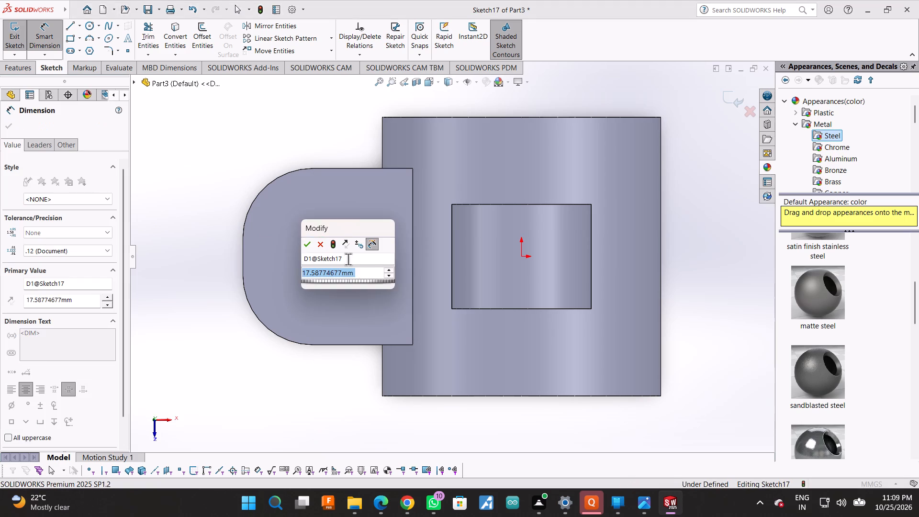
pyautogui.write('20')
pyautogui.press('Return')
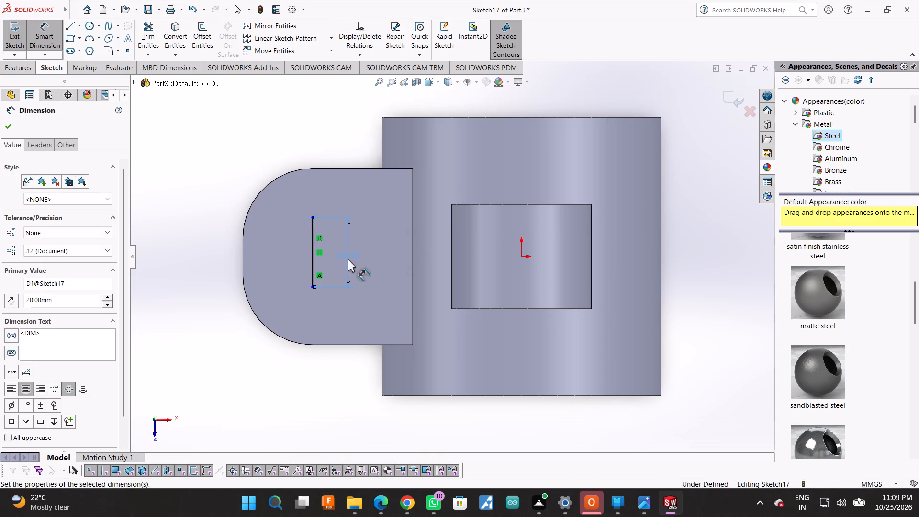
pyautogui.click(85, 20)
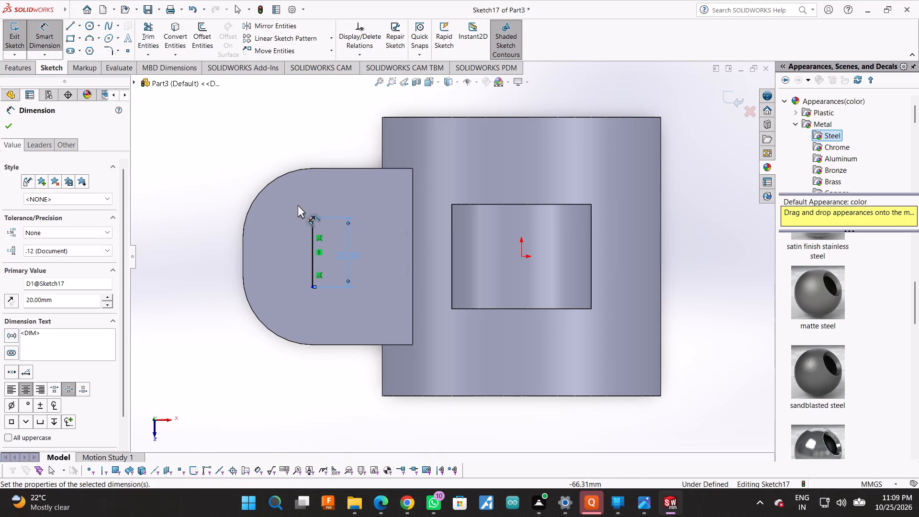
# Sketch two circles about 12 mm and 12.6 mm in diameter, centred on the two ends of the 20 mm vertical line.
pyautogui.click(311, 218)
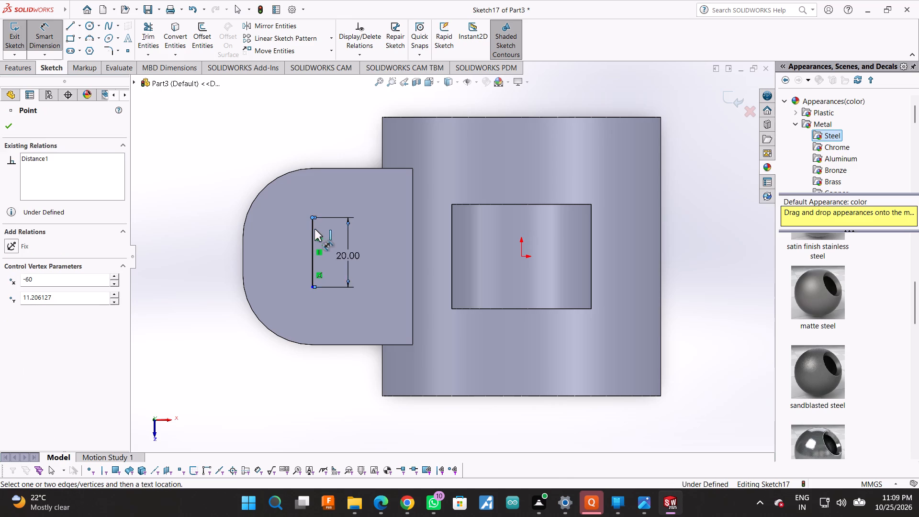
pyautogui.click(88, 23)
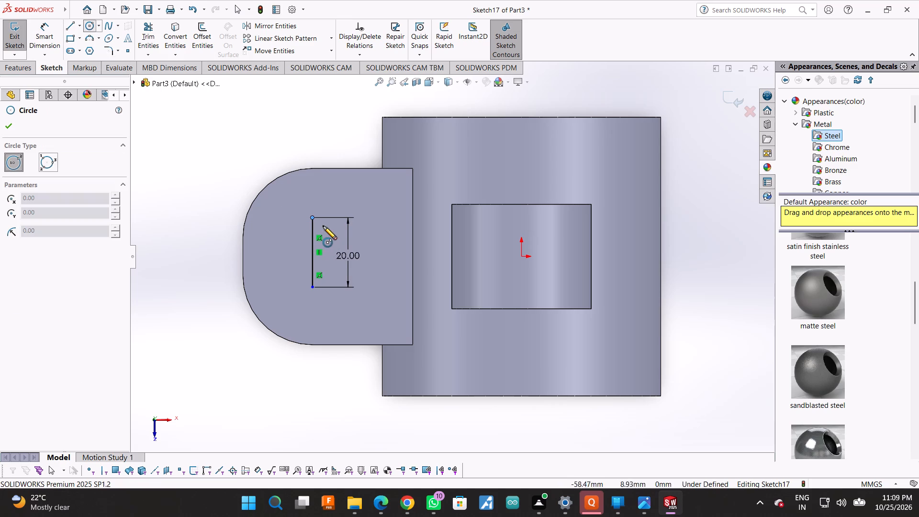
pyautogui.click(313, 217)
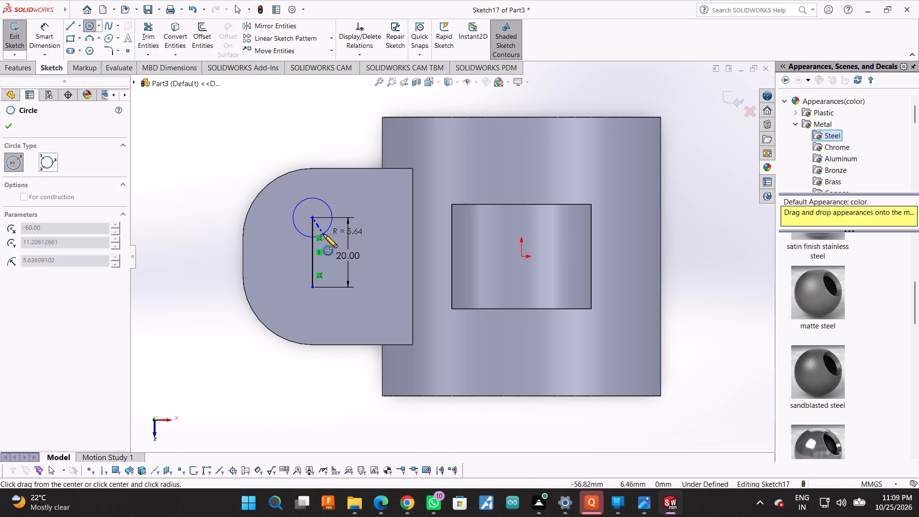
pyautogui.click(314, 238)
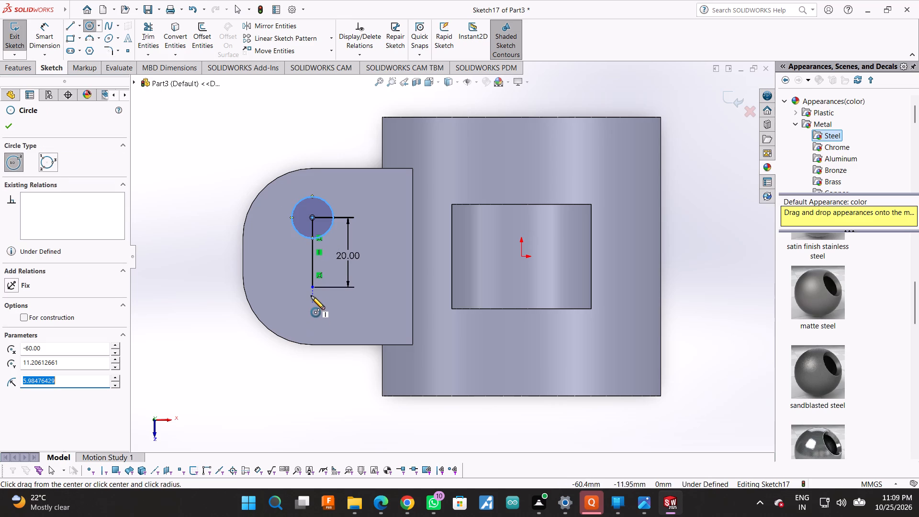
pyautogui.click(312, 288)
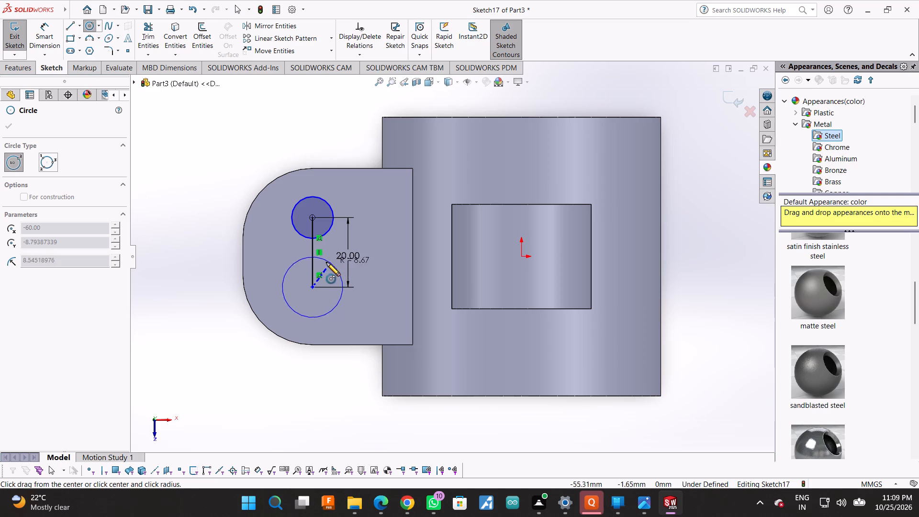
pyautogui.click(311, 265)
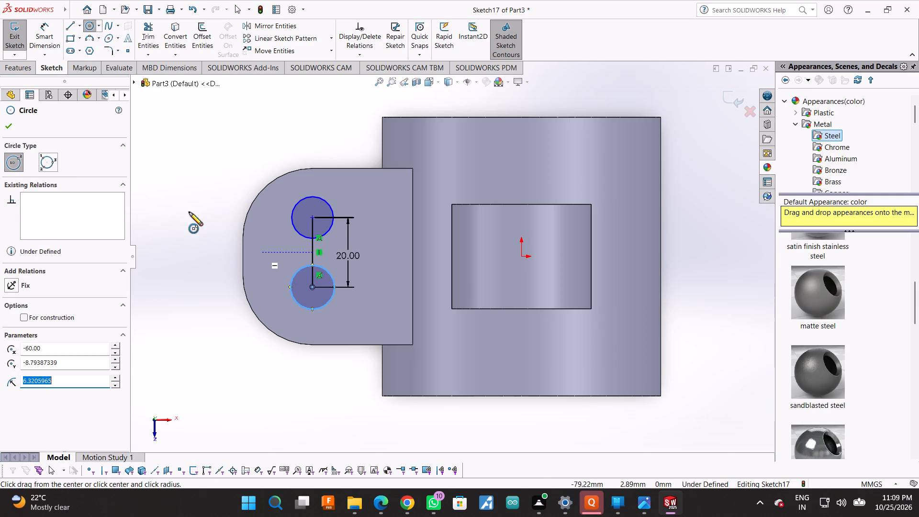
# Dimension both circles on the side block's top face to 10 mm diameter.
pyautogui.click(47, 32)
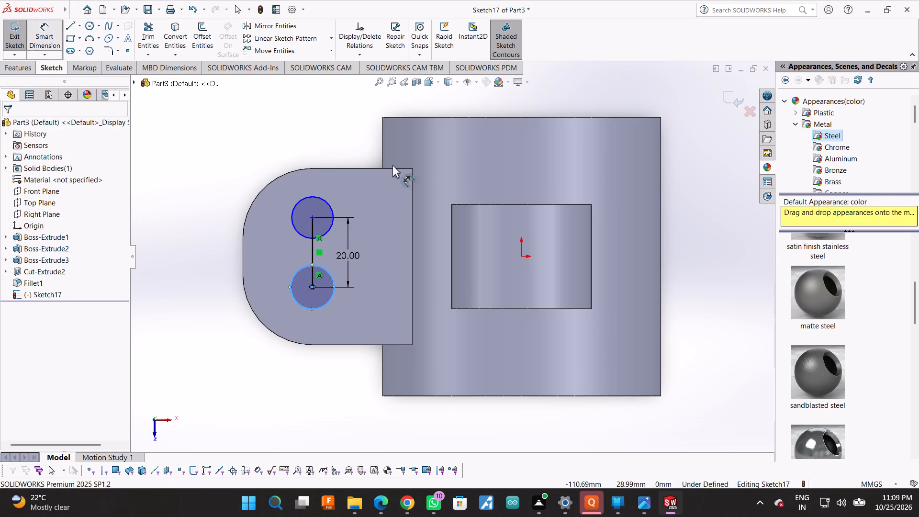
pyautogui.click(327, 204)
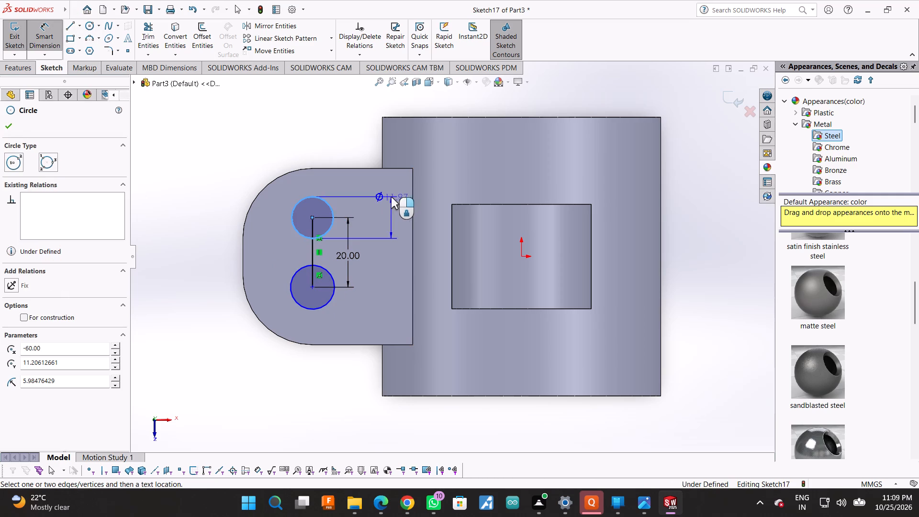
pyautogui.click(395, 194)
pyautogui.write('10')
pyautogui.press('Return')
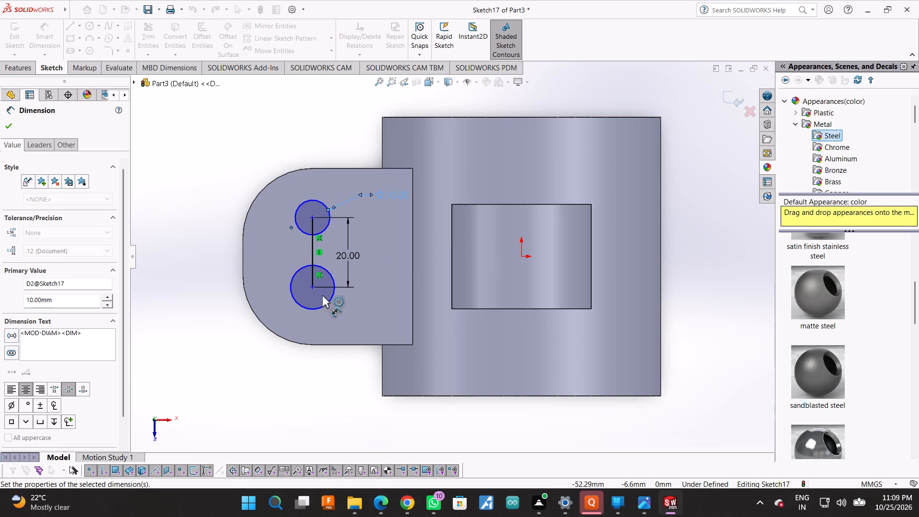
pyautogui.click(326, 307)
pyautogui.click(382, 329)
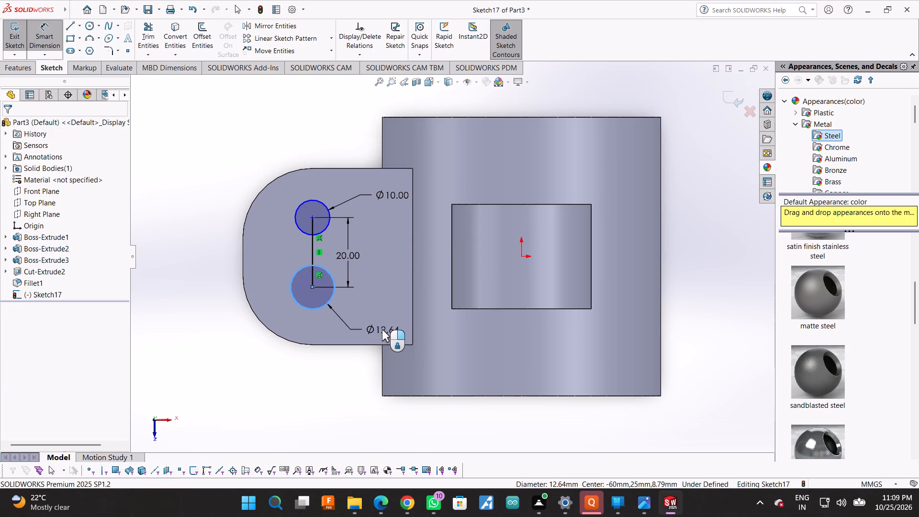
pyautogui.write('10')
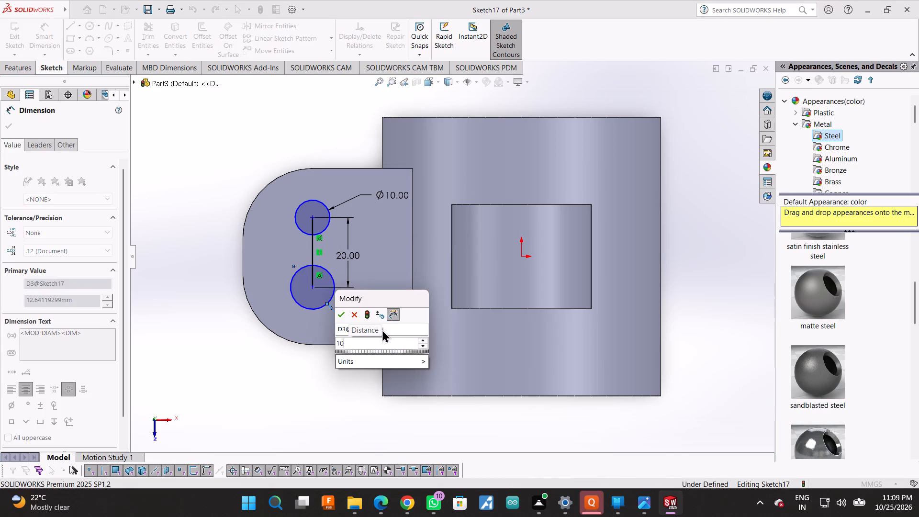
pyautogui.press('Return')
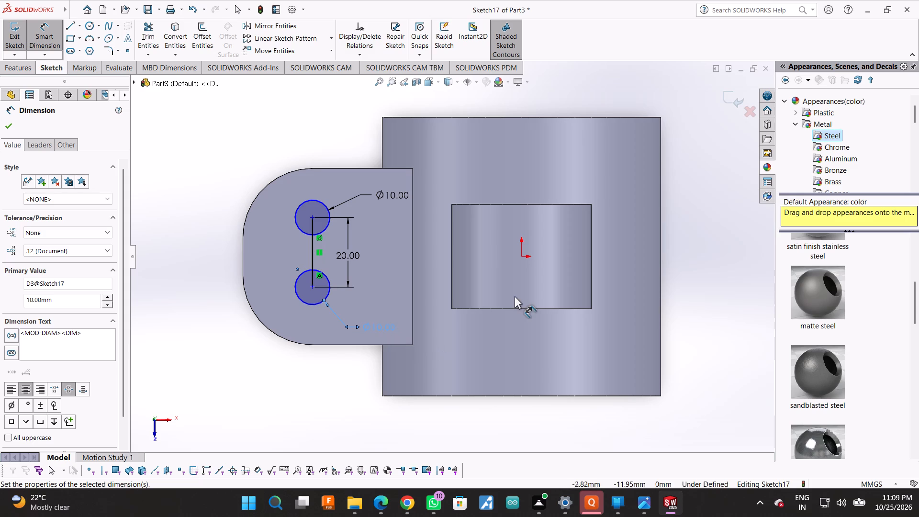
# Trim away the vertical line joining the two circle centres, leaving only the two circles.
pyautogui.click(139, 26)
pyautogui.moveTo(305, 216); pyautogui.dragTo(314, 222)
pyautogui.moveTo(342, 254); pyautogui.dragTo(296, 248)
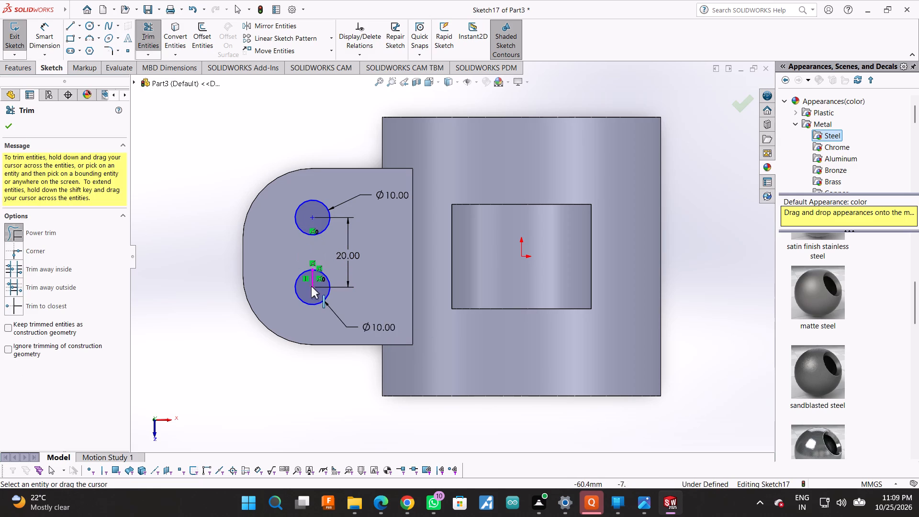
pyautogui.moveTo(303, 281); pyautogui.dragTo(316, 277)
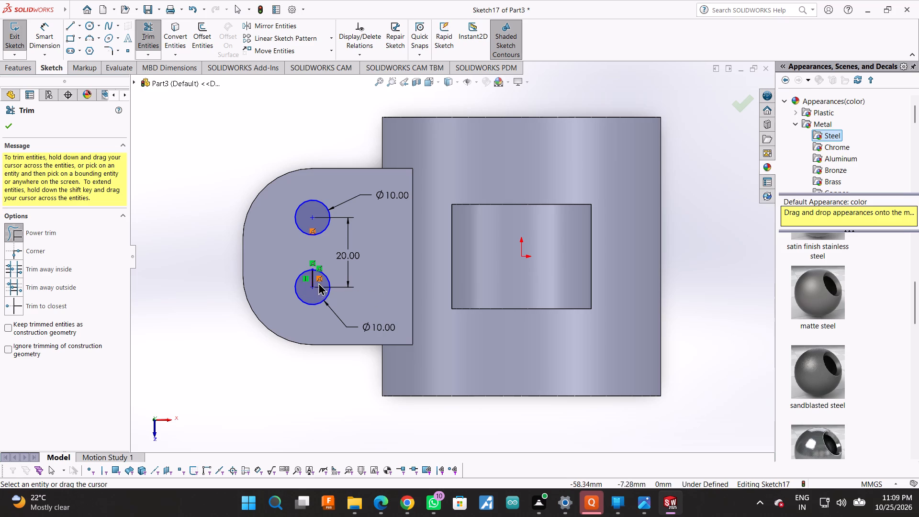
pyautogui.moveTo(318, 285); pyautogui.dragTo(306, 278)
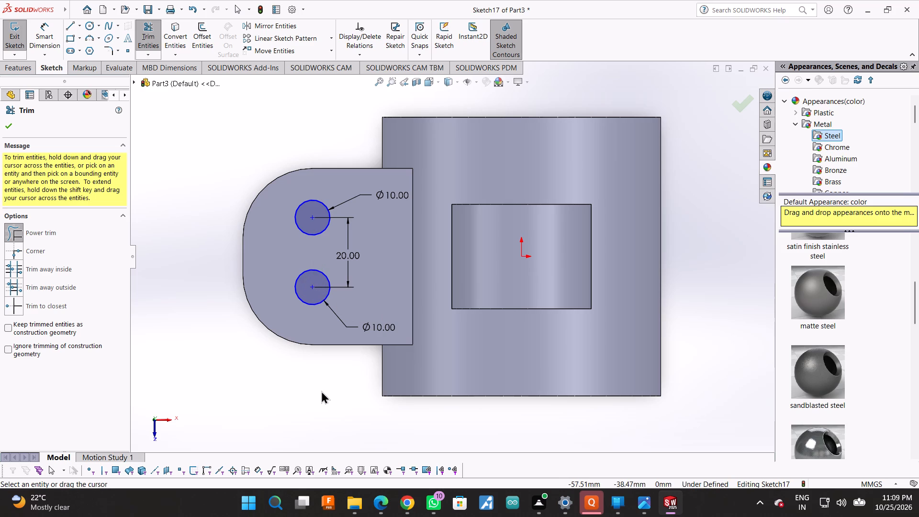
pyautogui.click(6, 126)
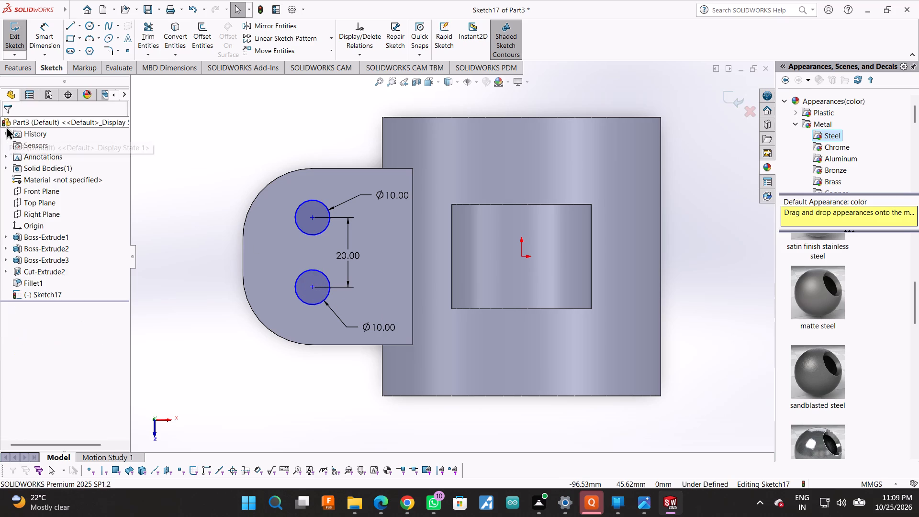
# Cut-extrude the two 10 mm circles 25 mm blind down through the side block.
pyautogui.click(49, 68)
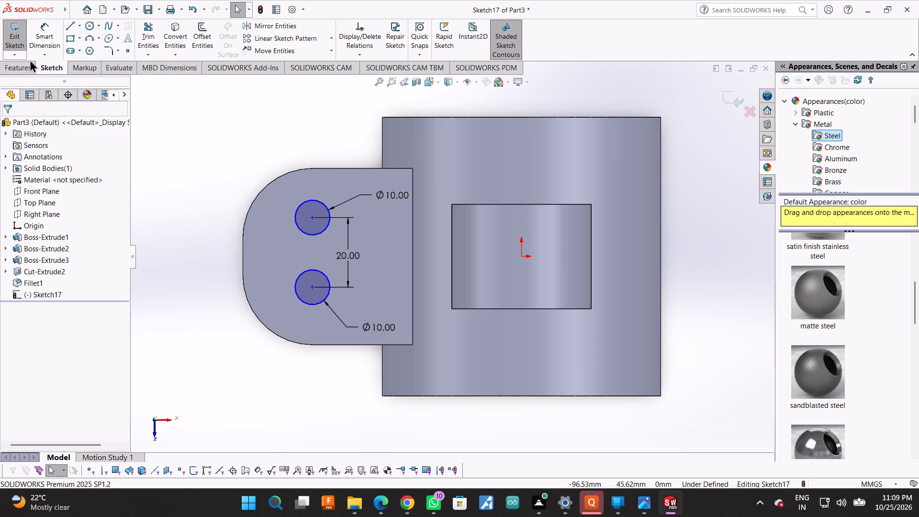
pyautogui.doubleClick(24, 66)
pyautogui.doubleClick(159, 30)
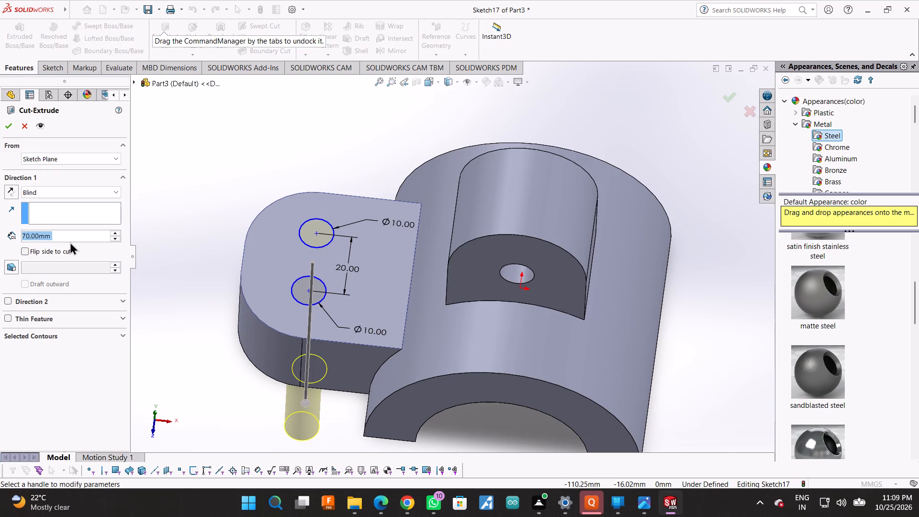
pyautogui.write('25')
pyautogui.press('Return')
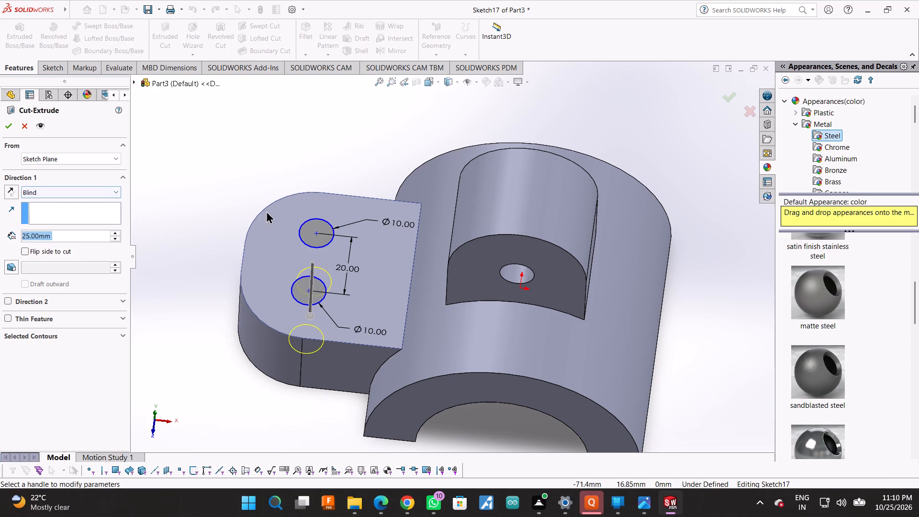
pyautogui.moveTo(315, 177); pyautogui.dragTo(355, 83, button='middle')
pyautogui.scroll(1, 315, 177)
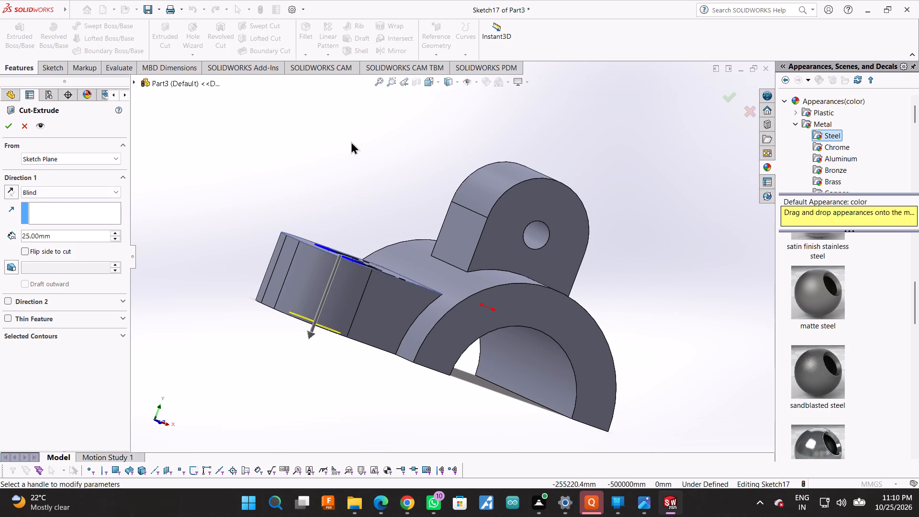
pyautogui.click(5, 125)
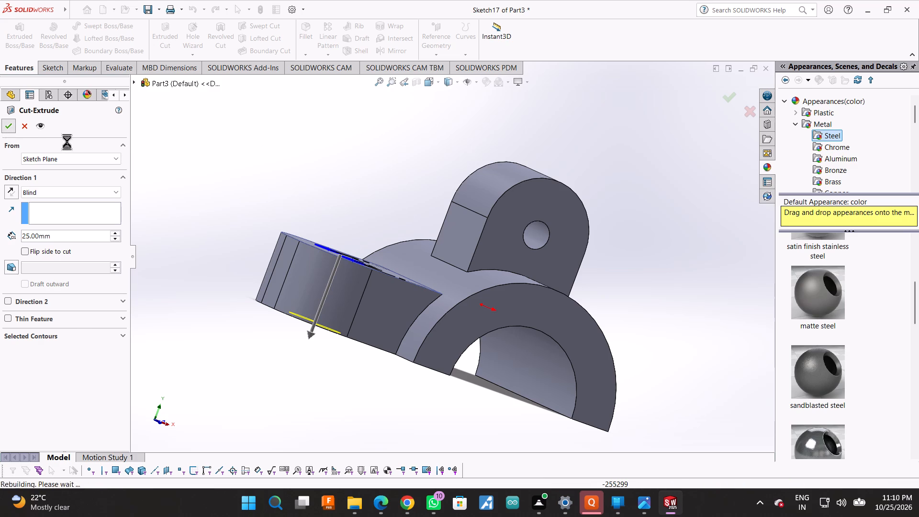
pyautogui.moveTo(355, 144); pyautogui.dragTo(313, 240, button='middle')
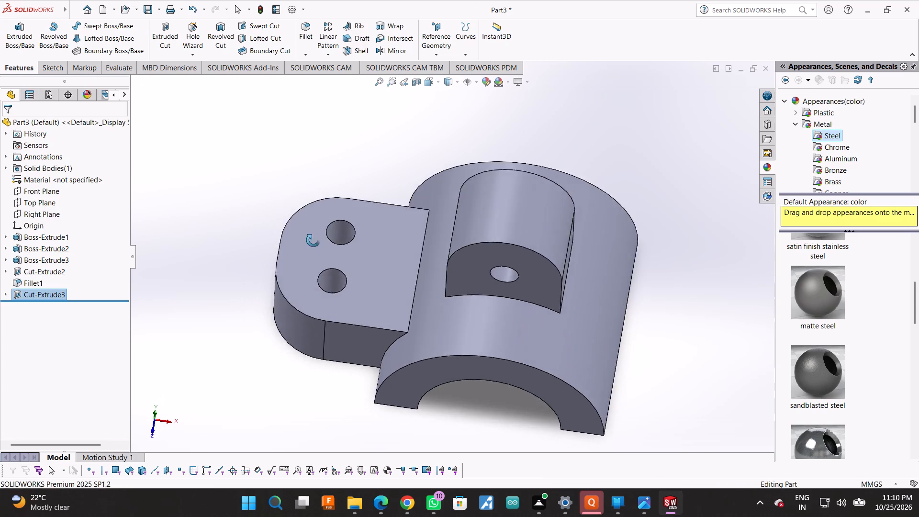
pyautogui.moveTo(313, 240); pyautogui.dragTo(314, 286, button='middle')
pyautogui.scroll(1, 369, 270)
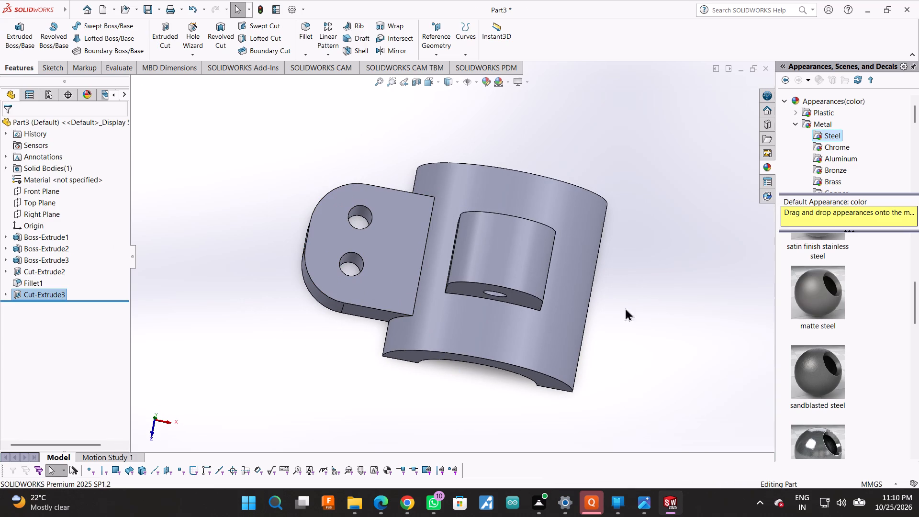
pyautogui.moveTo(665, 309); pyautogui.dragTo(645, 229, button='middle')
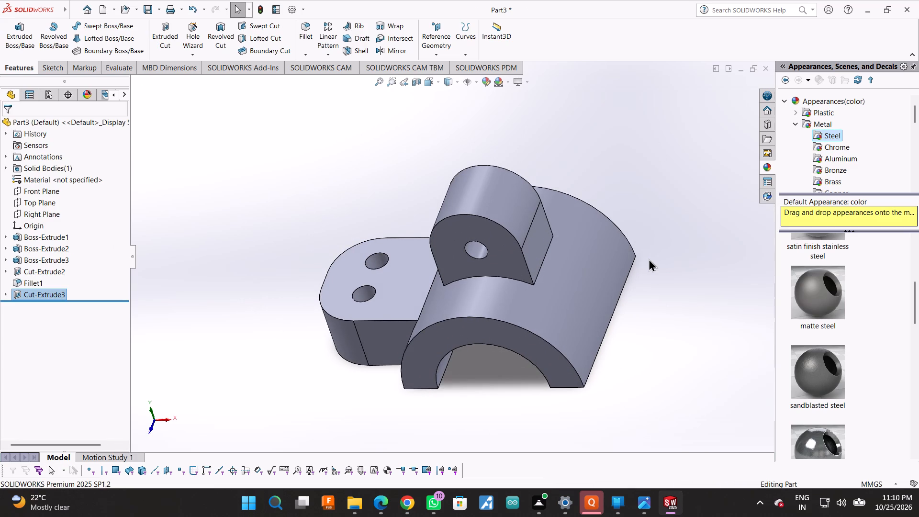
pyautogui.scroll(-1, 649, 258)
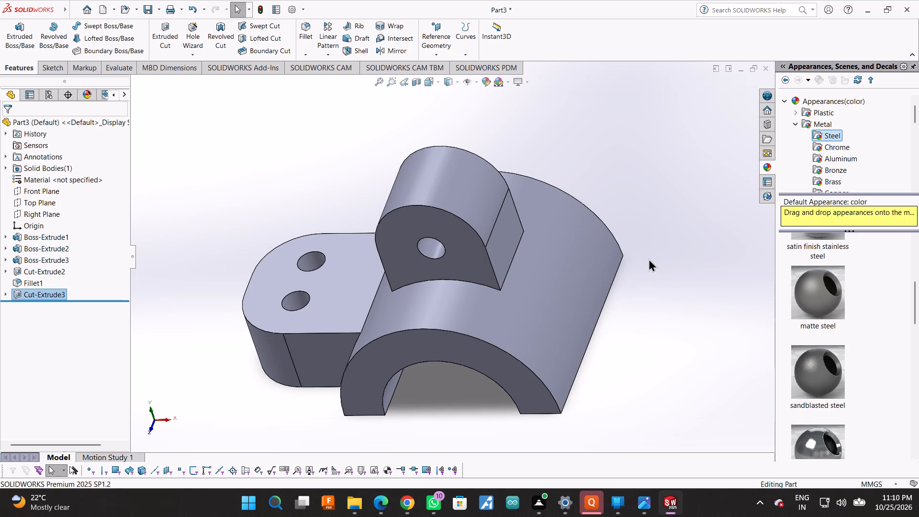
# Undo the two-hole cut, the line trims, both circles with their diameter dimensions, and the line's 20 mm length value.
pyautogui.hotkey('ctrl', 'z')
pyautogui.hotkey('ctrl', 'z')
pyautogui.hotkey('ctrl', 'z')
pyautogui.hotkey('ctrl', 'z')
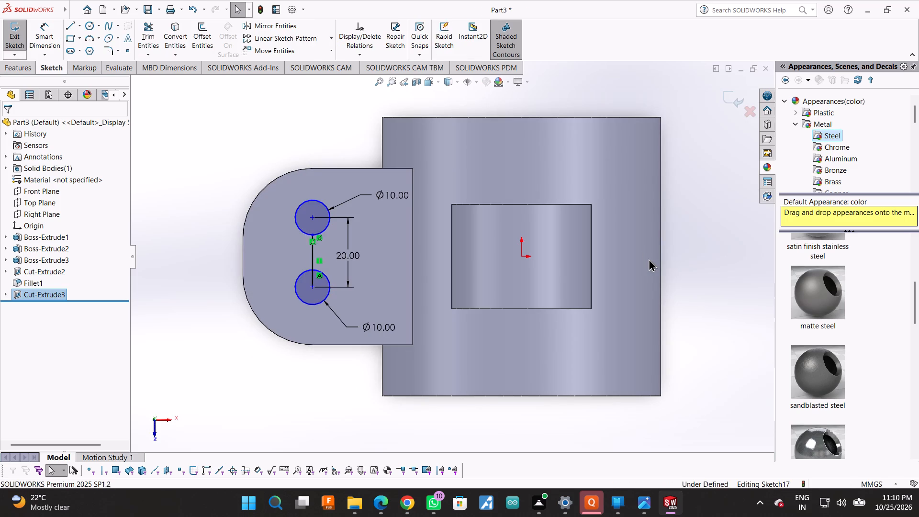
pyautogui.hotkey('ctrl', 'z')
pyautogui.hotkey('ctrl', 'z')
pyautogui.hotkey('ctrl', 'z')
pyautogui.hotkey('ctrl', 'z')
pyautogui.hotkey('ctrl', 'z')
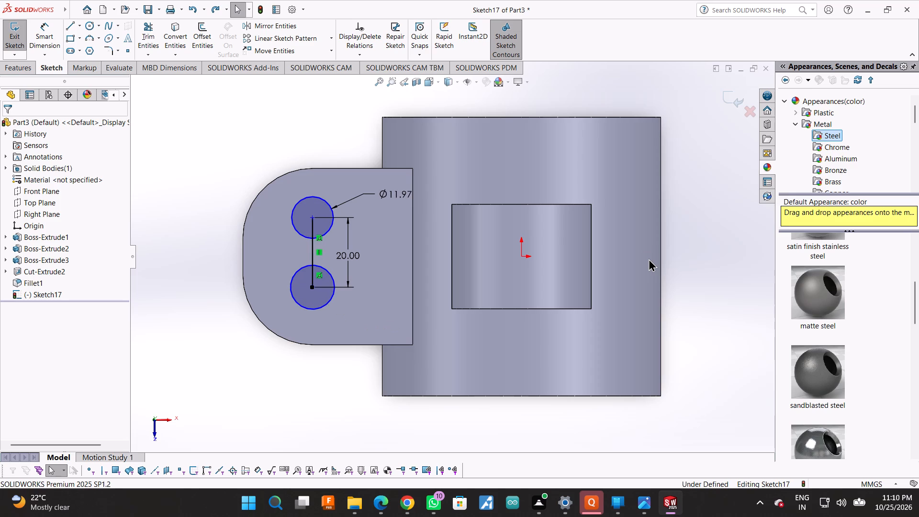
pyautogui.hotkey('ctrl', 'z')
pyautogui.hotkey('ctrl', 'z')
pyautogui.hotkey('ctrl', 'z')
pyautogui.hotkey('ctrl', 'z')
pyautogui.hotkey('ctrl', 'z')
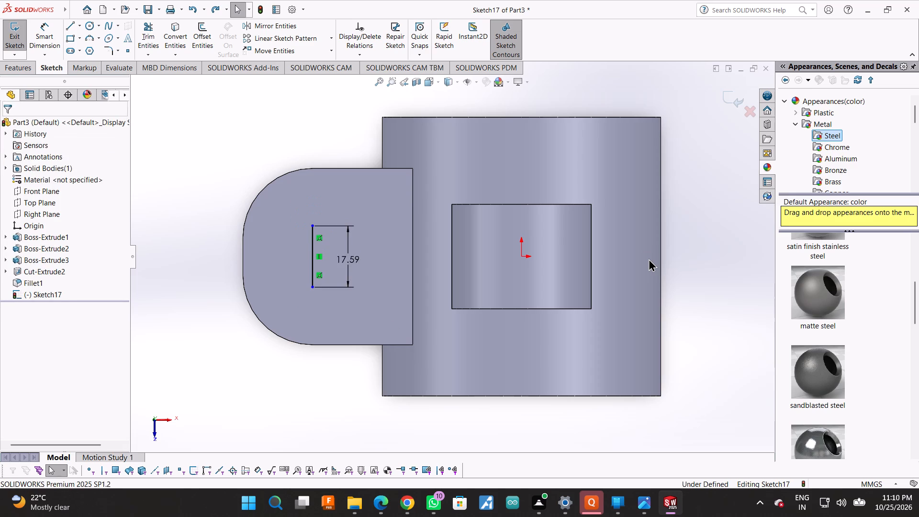
# Undo back past the hole-spacing sketch and the side block's corner fillets to the cut inside the half-ring's bore.
pyautogui.hotkey('ctrl', 'z')
pyautogui.hotkey('ctrl', 'z')
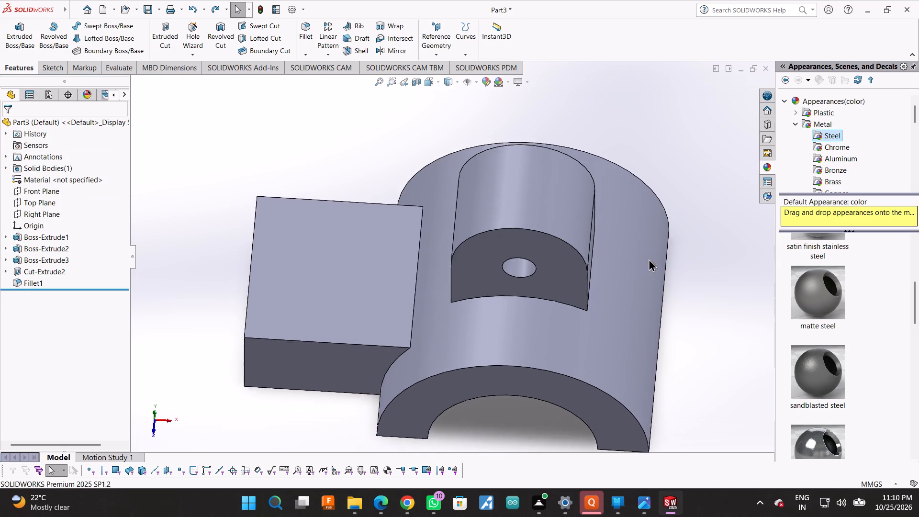
pyautogui.hotkey('ctrl', 'z')
pyautogui.hotkey('ctrl', 'z')
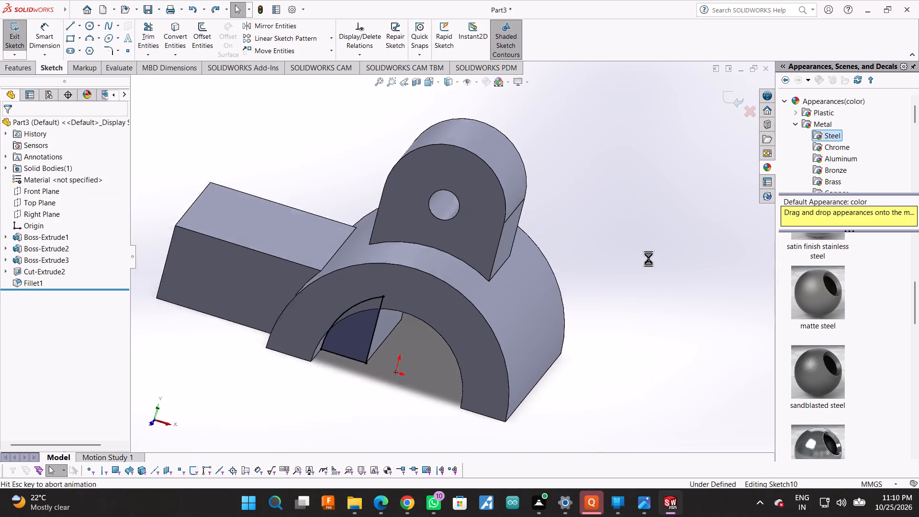
# Undo the profile sketch, with its arc and straight lines, of the cut on the block's end inside the bore.
pyautogui.hotkey('ctrl', 'z')
pyautogui.hotkey('ctrl', 'z')
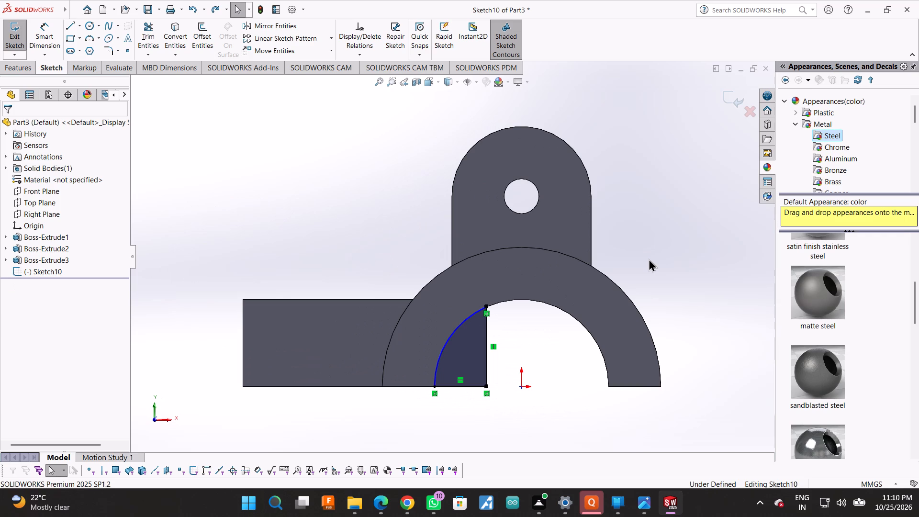
pyautogui.hotkey('ctrl', 'z')
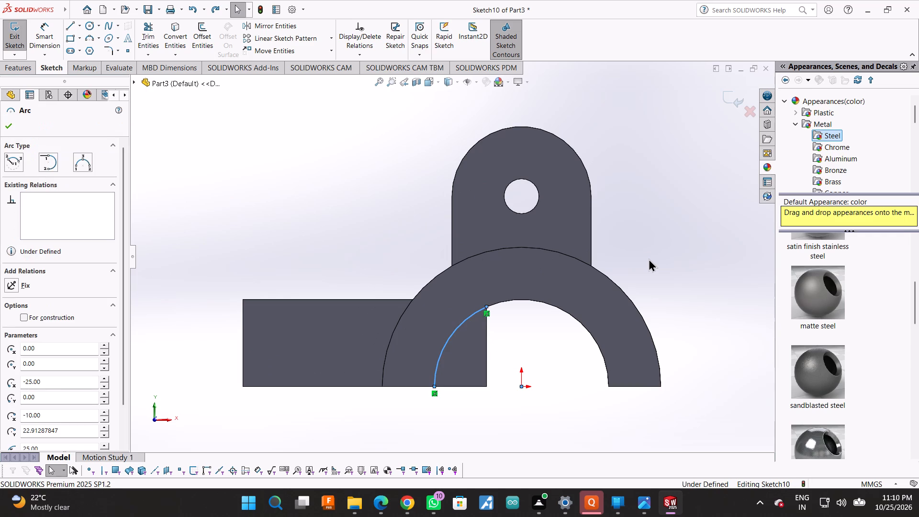
pyautogui.hotkey('ctrl', 'z')
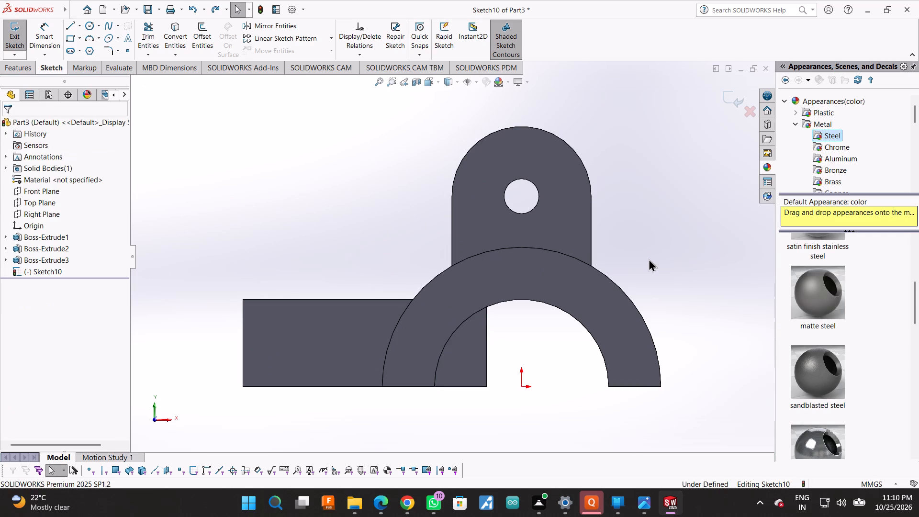
pyautogui.hotkey('ctrl', 'z')
pyautogui.hotkey('ctrl', 'z')
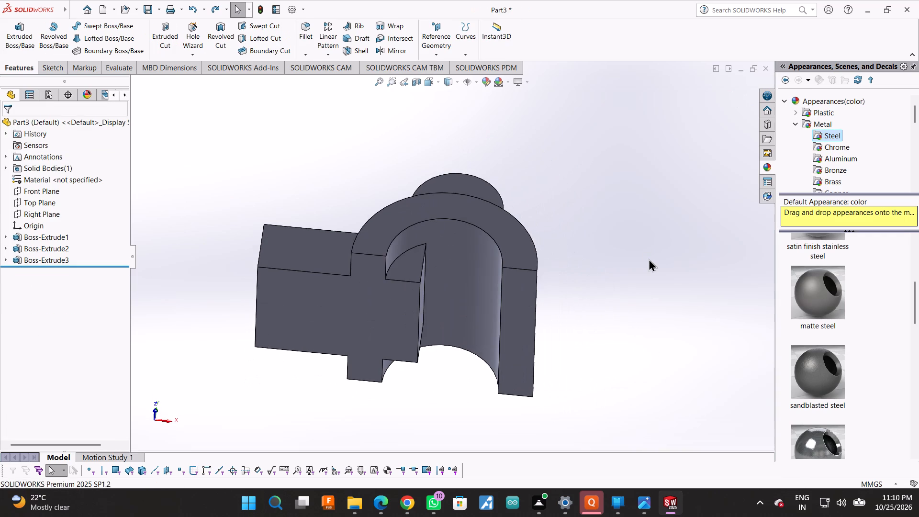
# Undo the side block's extrusion, going back to its open rectangle sketch.
pyautogui.hotkey('ctrl', 'z')
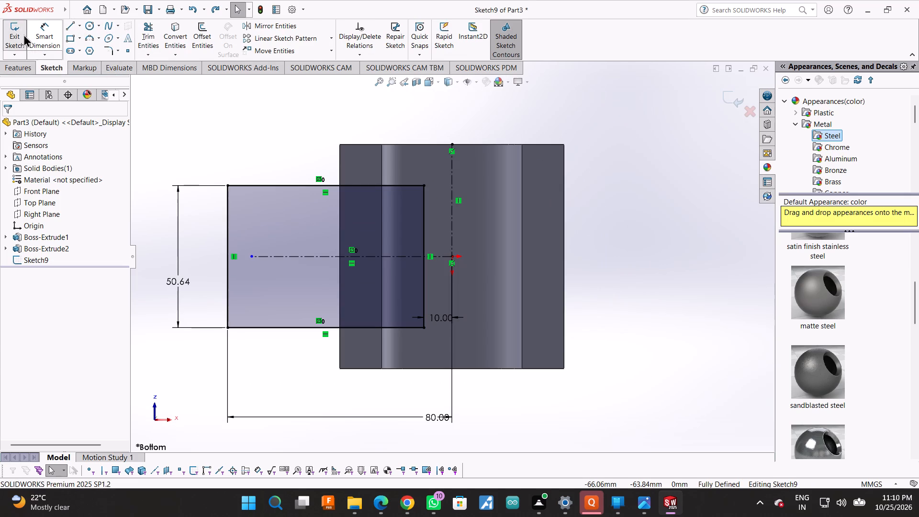
# Mirror the side block's rectangle about the vertical centreline, keeping the original as a copy.
pyautogui.click(258, 27)
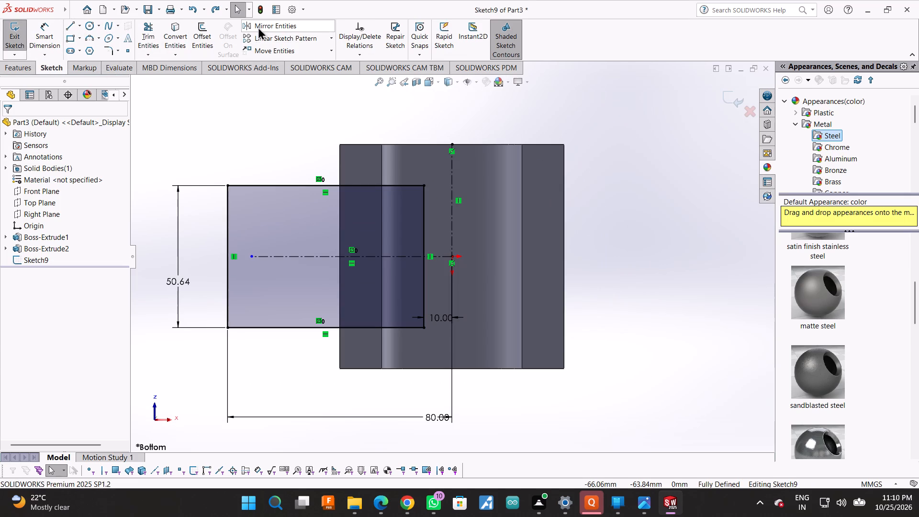
pyautogui.moveTo(202, 145); pyautogui.dragTo(417, 424)
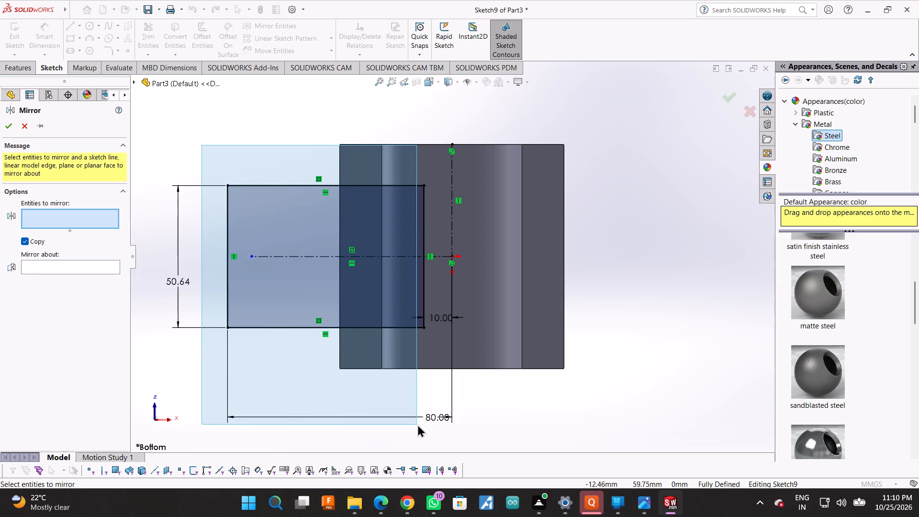
pyautogui.moveTo(417, 424); pyautogui.dragTo(433, 437)
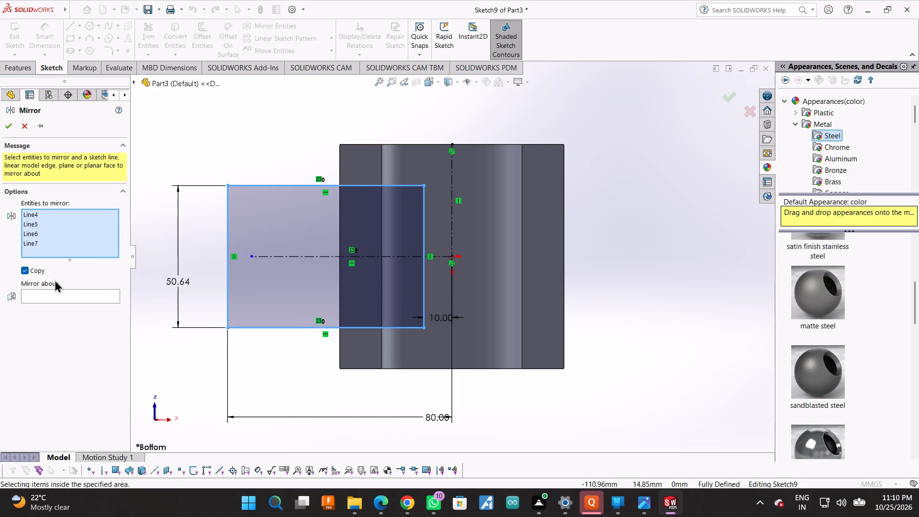
pyautogui.click(58, 292)
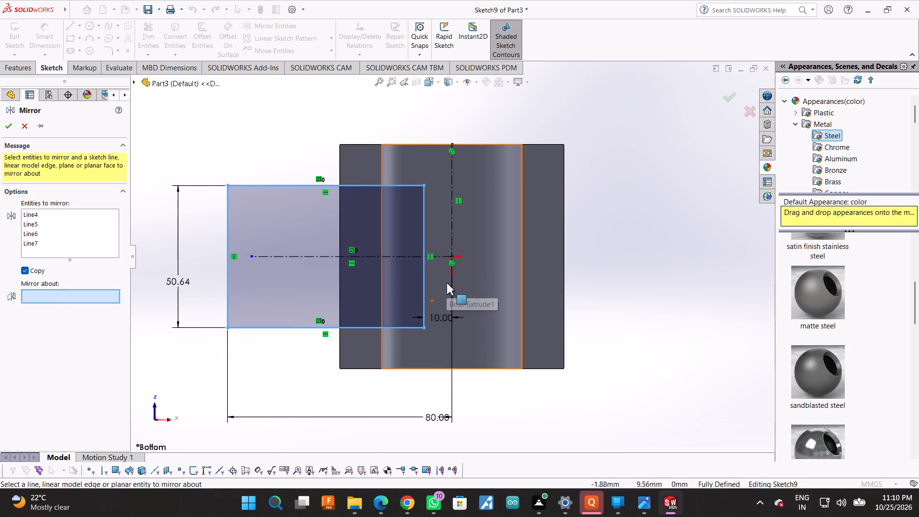
pyautogui.click(449, 224)
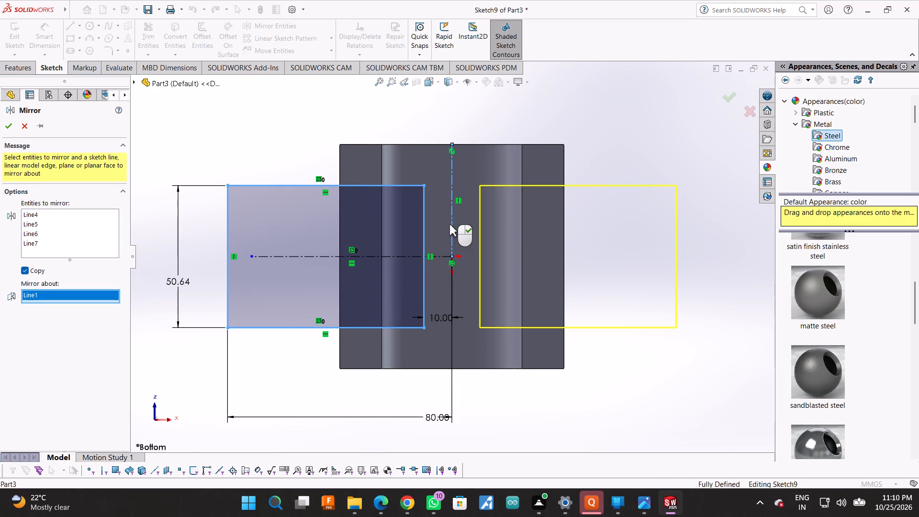
pyautogui.click(14, 124)
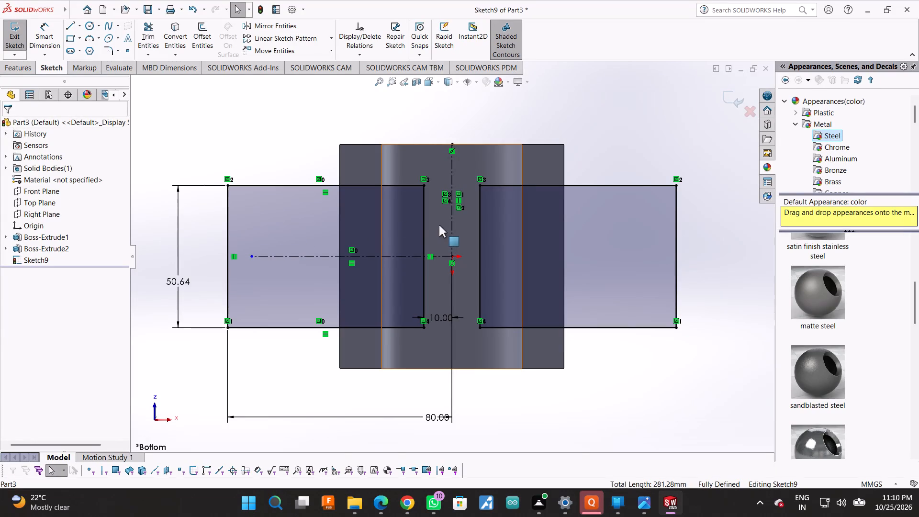
# Extrude the two mirrored rectangles 25 mm blind from the sketch plane, merged with the half-ring, as side blocks.
pyautogui.moveTo(585, 154); pyautogui.dragTo(590, 199, button='middle')
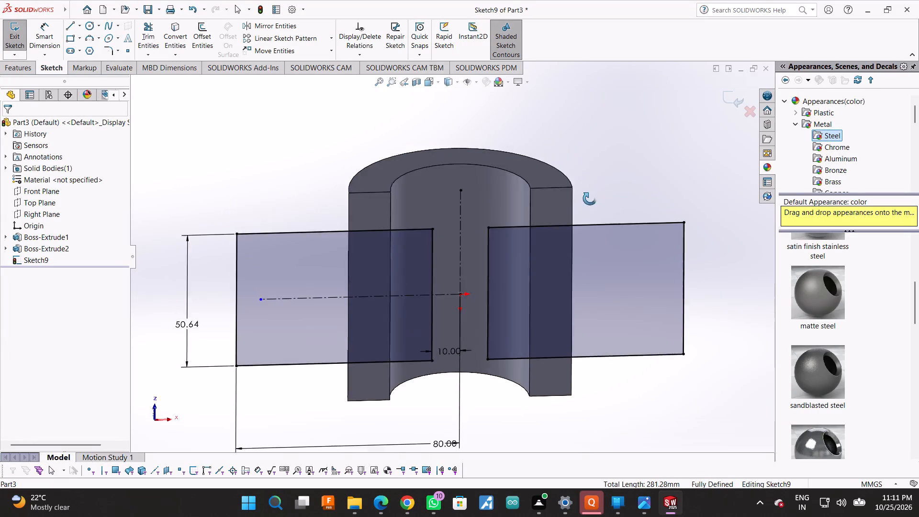
pyautogui.moveTo(590, 199); pyautogui.dragTo(573, 325, button='middle')
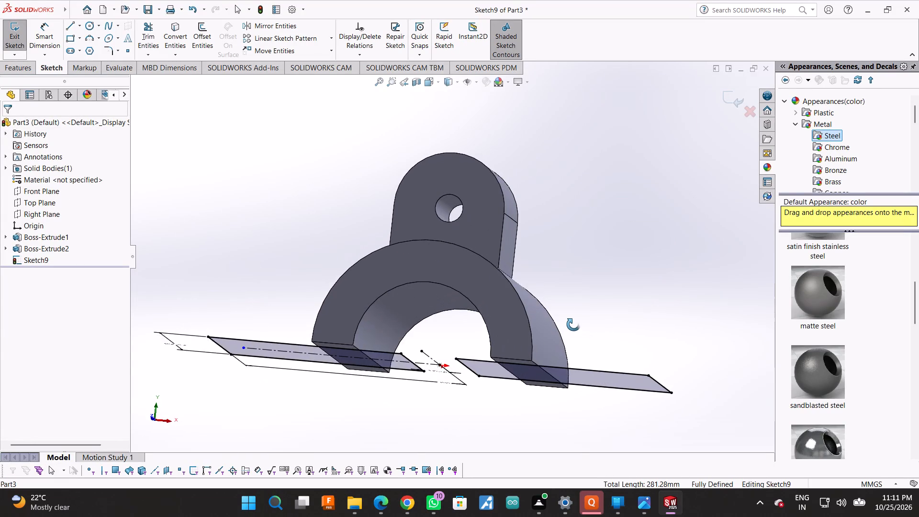
pyautogui.moveTo(573, 325); pyautogui.dragTo(578, 355, button='middle')
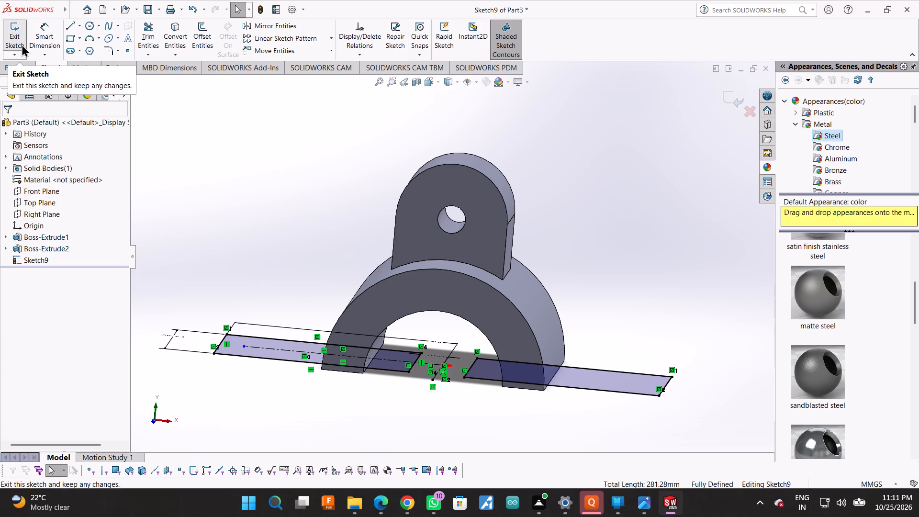
pyautogui.click(8, 73)
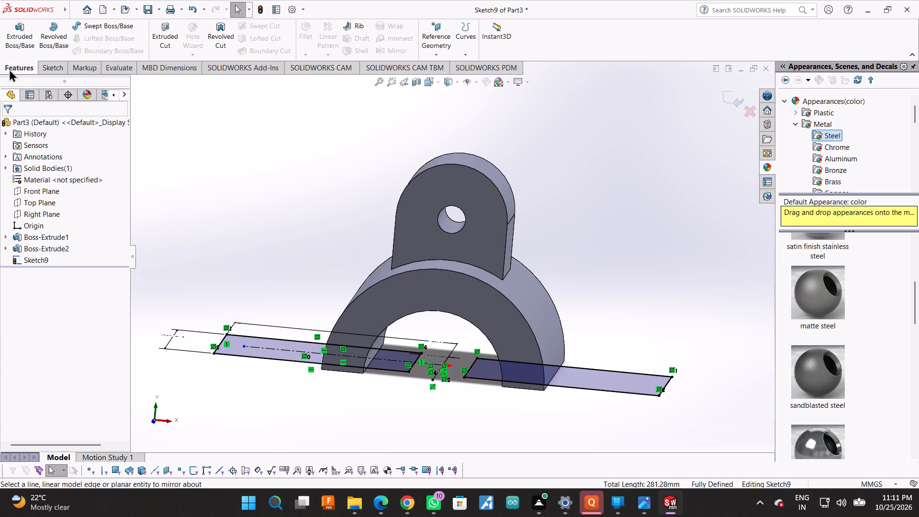
pyautogui.click(9, 69)
pyautogui.click(20, 28)
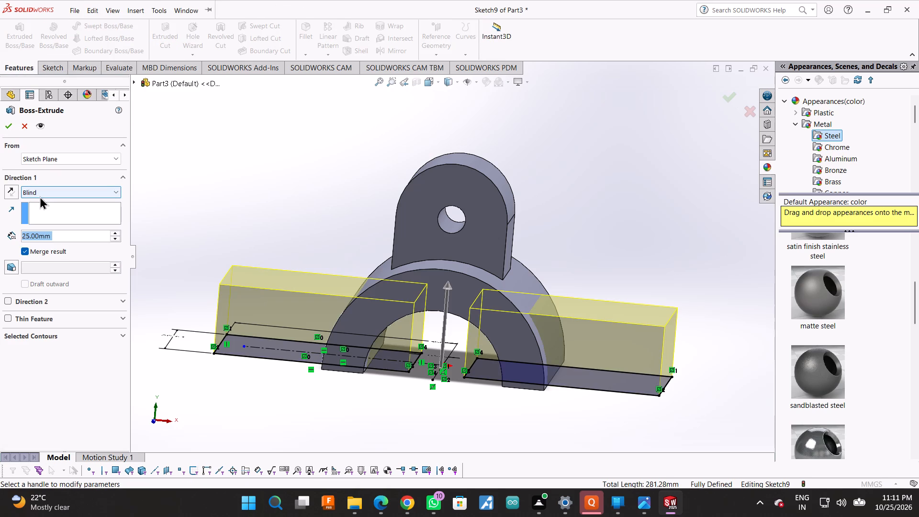
pyautogui.click(1, 129)
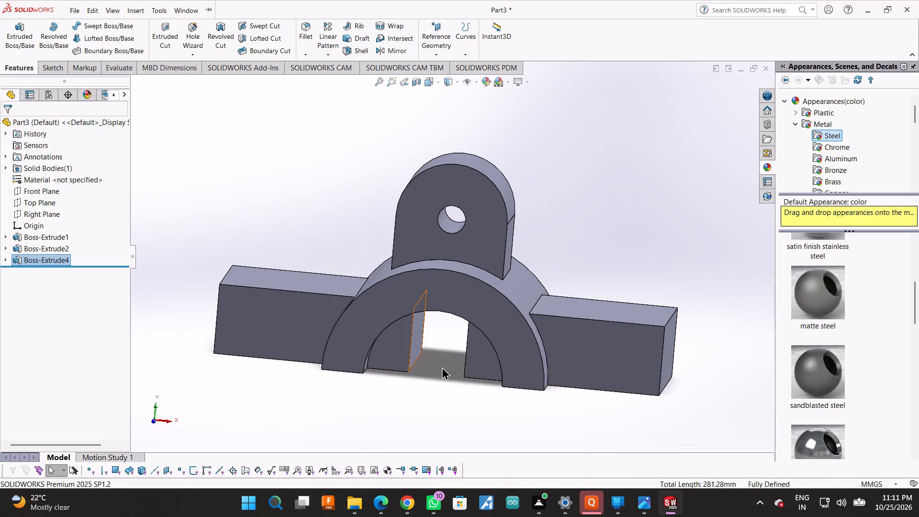
# Open a new sketch on the front face of the side block portion projecting into the half-ring's bore.
pyautogui.scroll(-1, 441, 367)
pyautogui.scroll(-1, 455, 405)
pyautogui.moveTo(455, 405); pyautogui.dragTo(467, 345, button='middle')
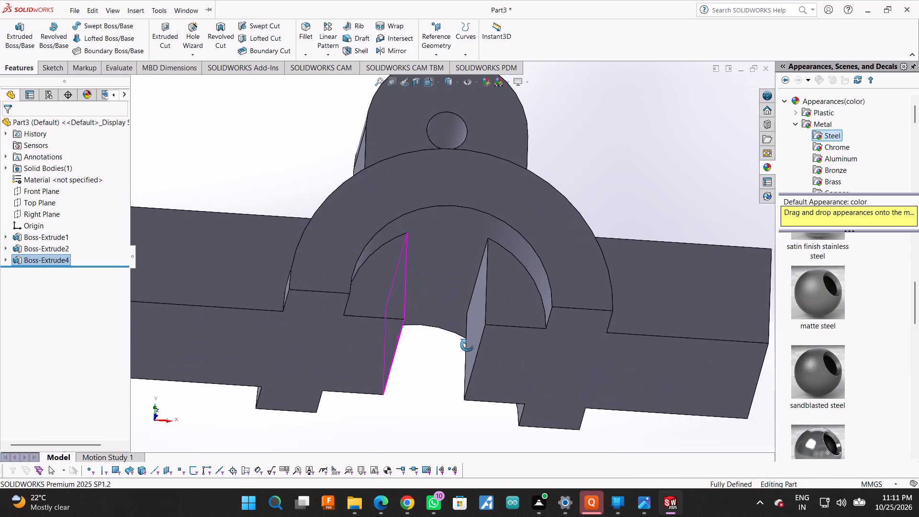
pyautogui.moveTo(467, 345); pyautogui.dragTo(460, 359, button='middle')
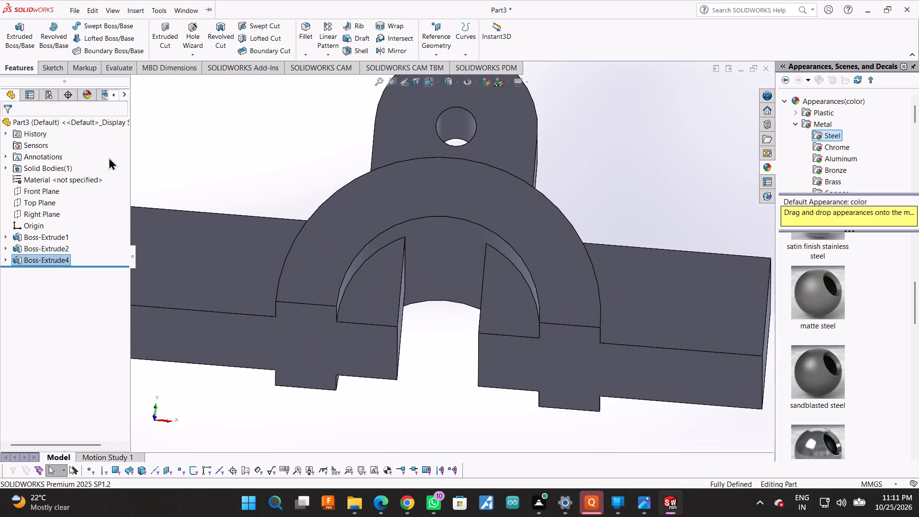
pyautogui.click(391, 293)
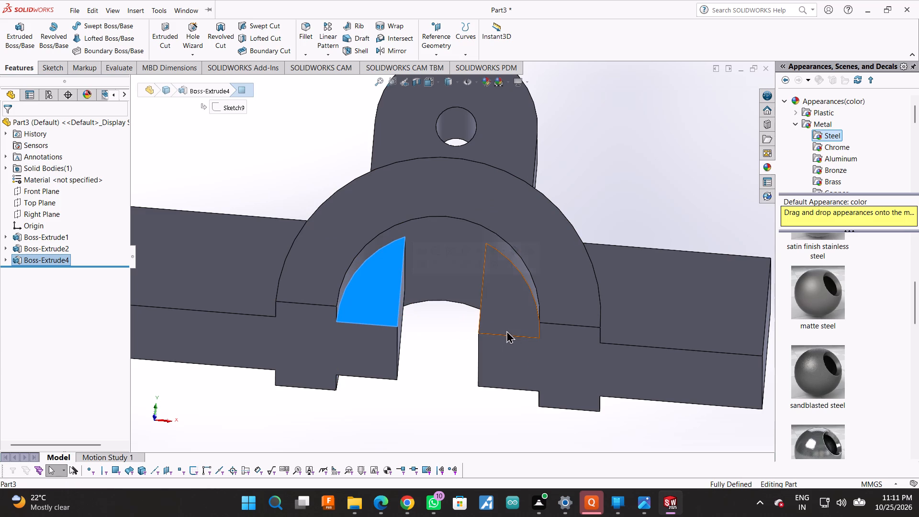
pyautogui.click(513, 331)
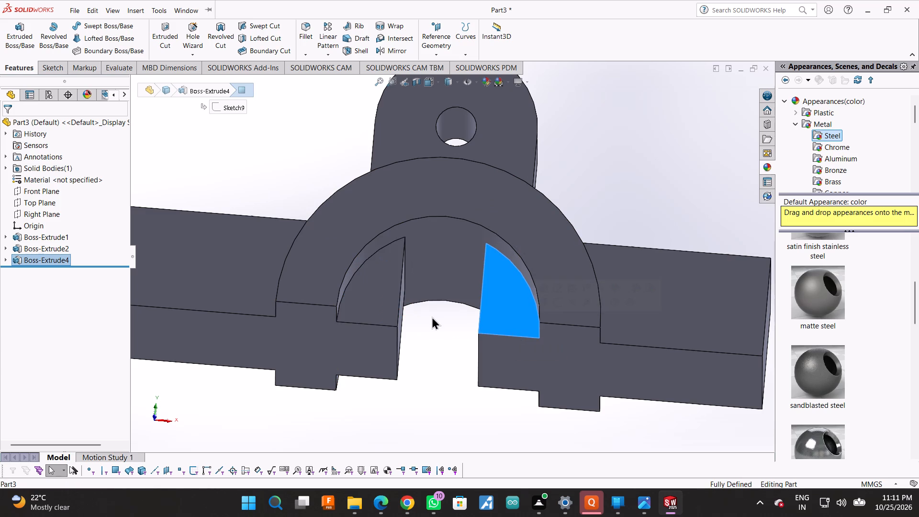
pyautogui.keyDown('ctrl'); pyautogui.click(383, 297); pyautogui.keyUp('ctrl')
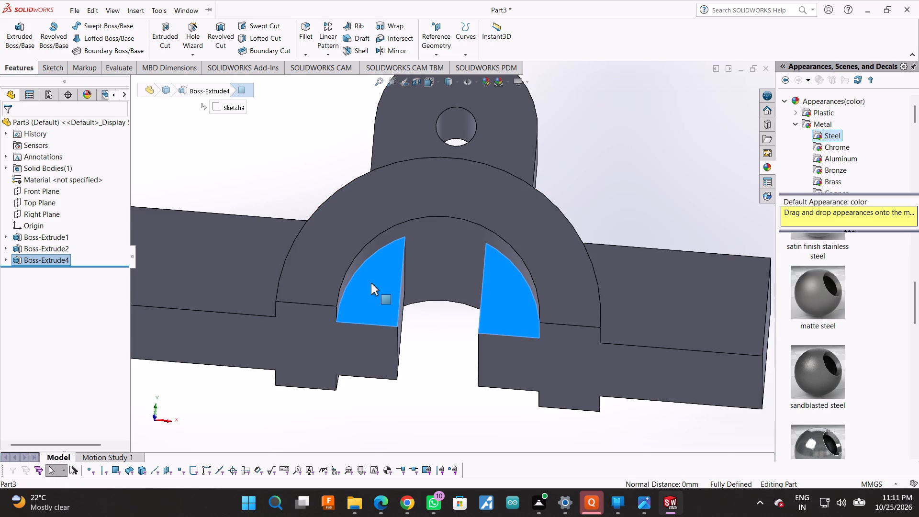
pyautogui.click(371, 285)
pyautogui.rightClick(371, 285)
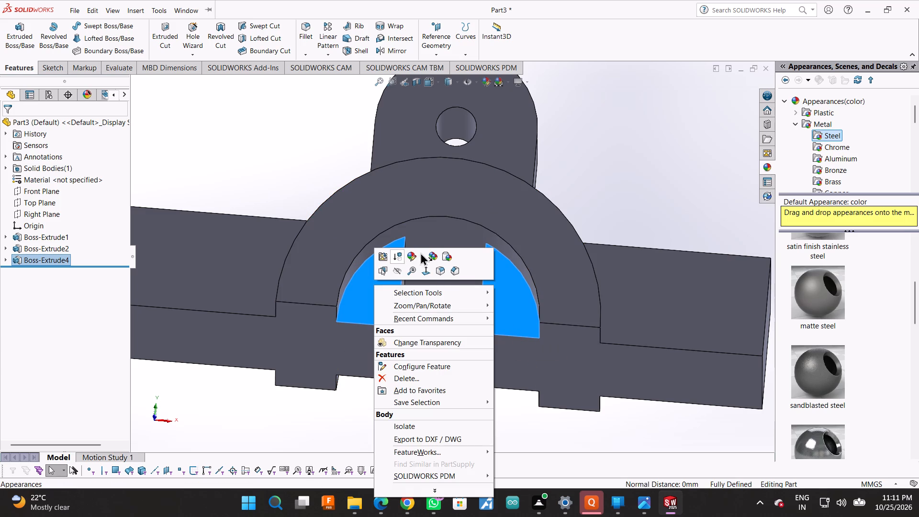
pyautogui.click(598, 189)
pyautogui.click(392, 278)
pyautogui.rightClick(392, 278)
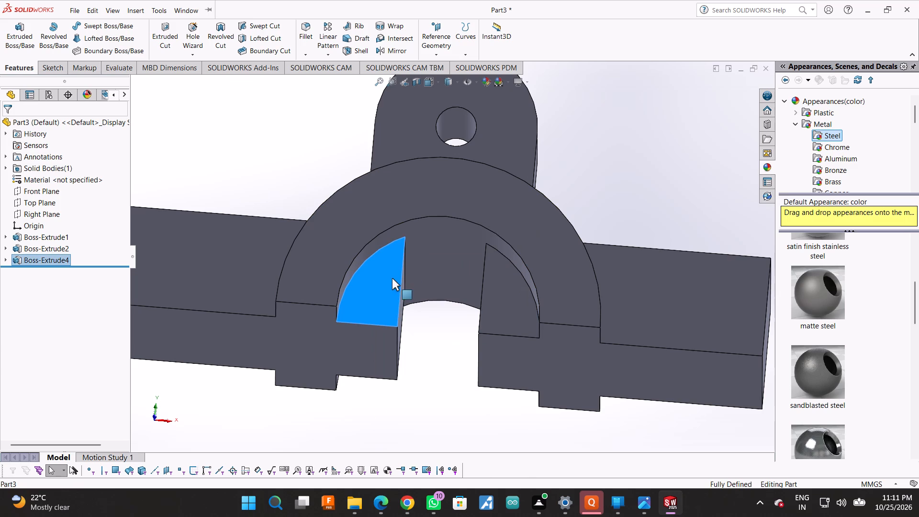
pyautogui.click(416, 257)
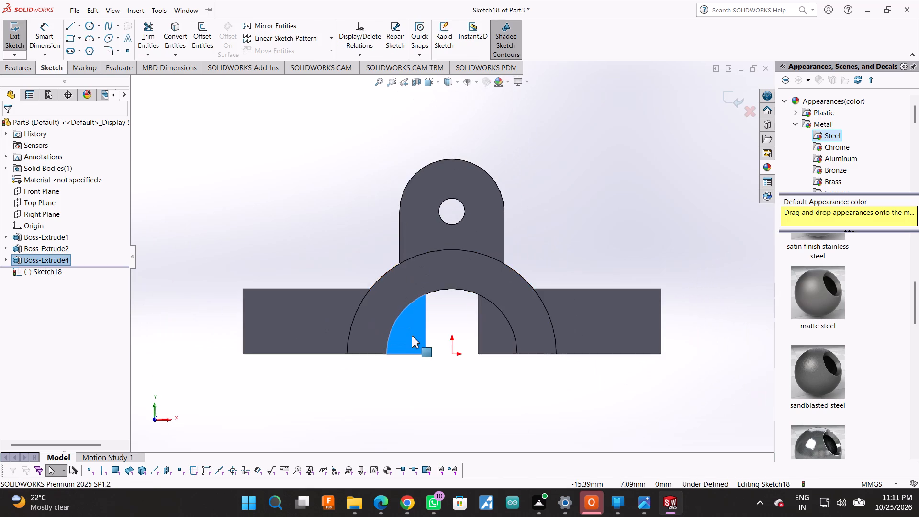
# Sketch two 25 mm radius three-point arcs along the bore edge, one over each side block's projecting end.
pyautogui.scroll(-4, 412, 336)
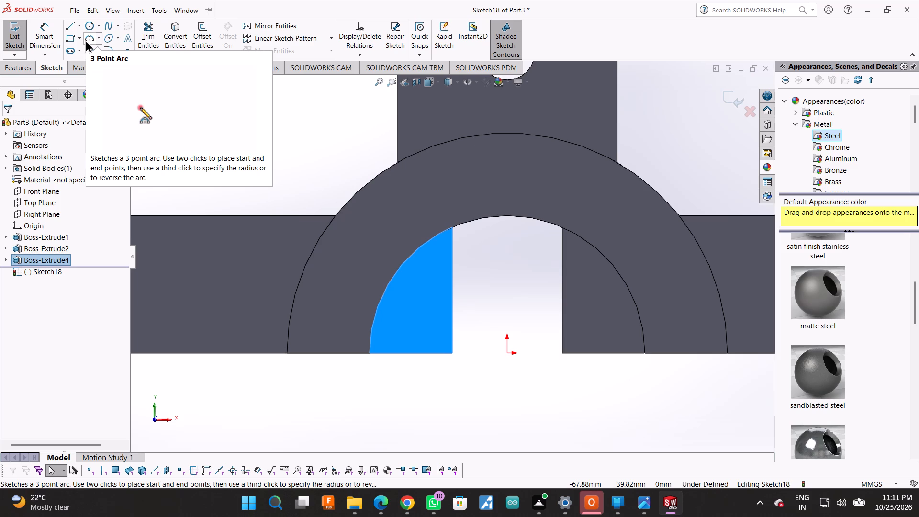
pyautogui.click(85, 40)
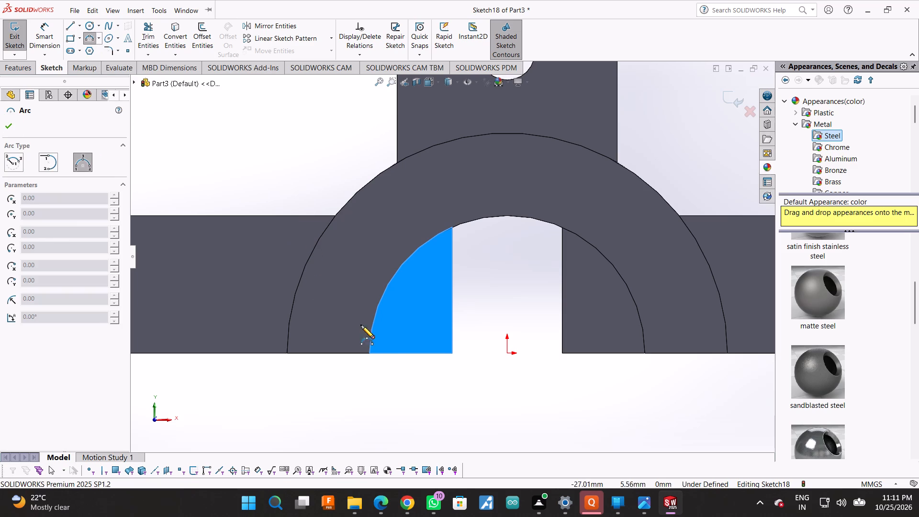
pyautogui.click(369, 352)
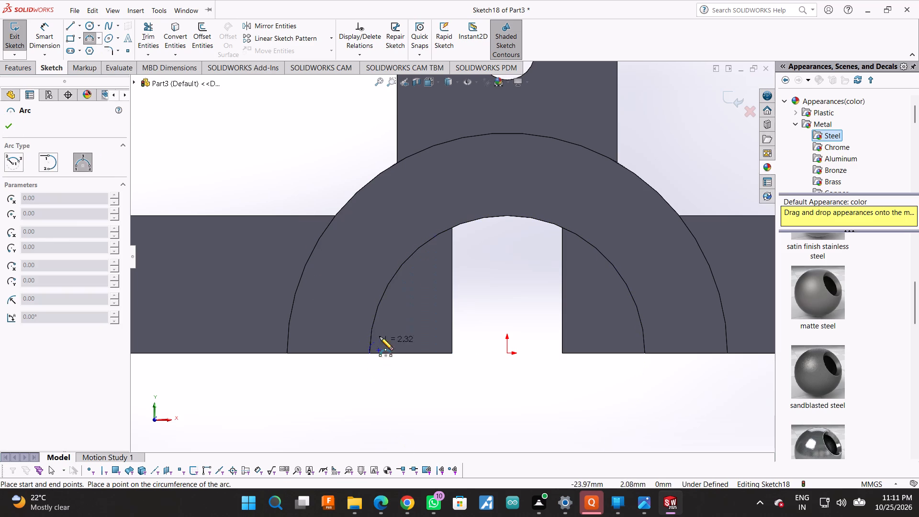
pyautogui.click(451, 228)
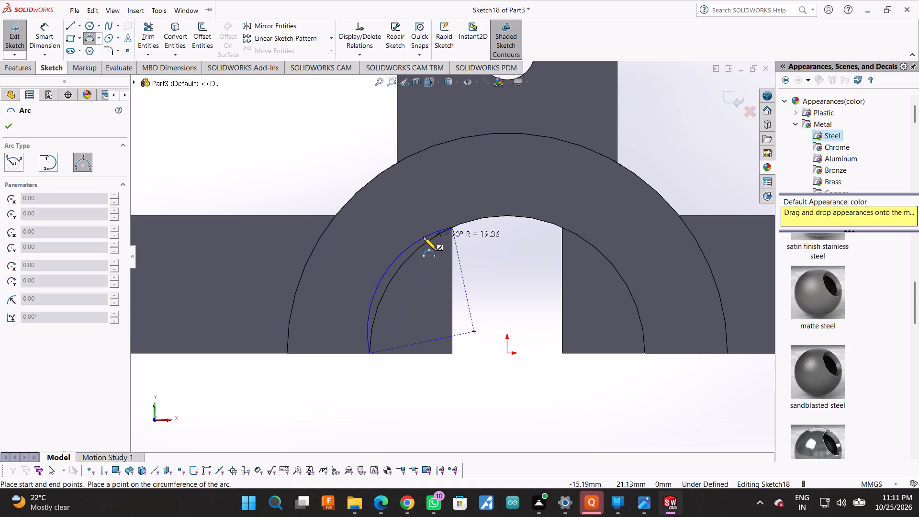
pyautogui.click(426, 239)
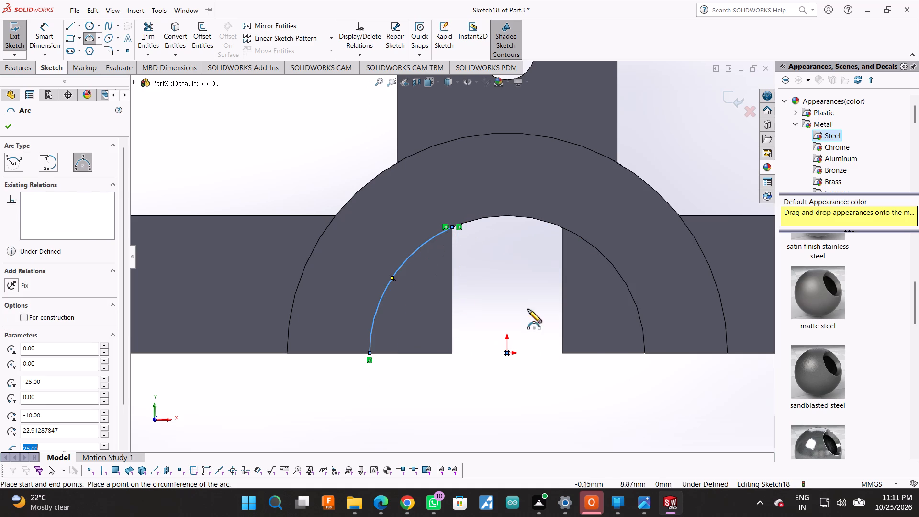
pyautogui.click(645, 356)
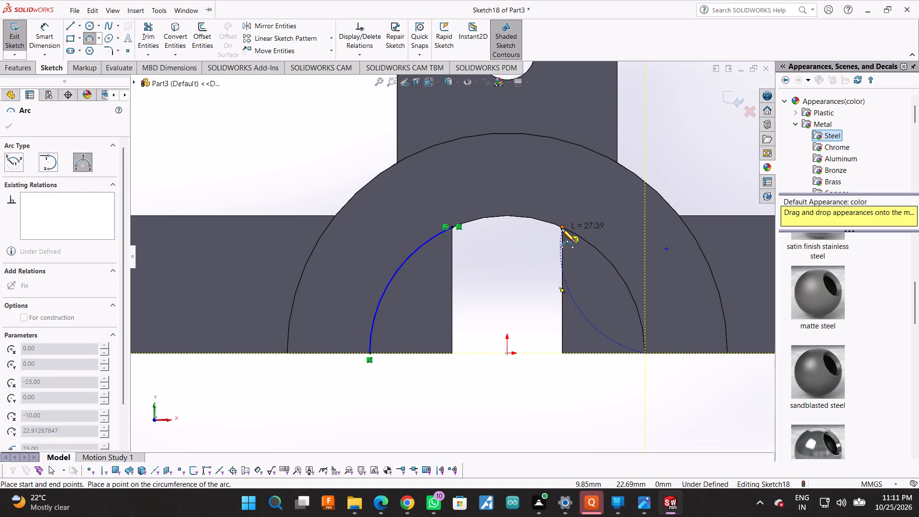
pyautogui.click(561, 228)
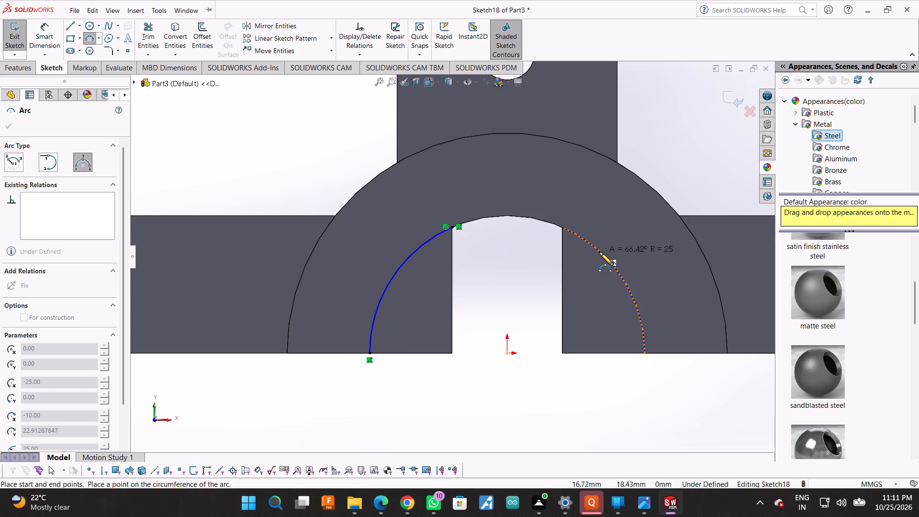
pyautogui.click(599, 252)
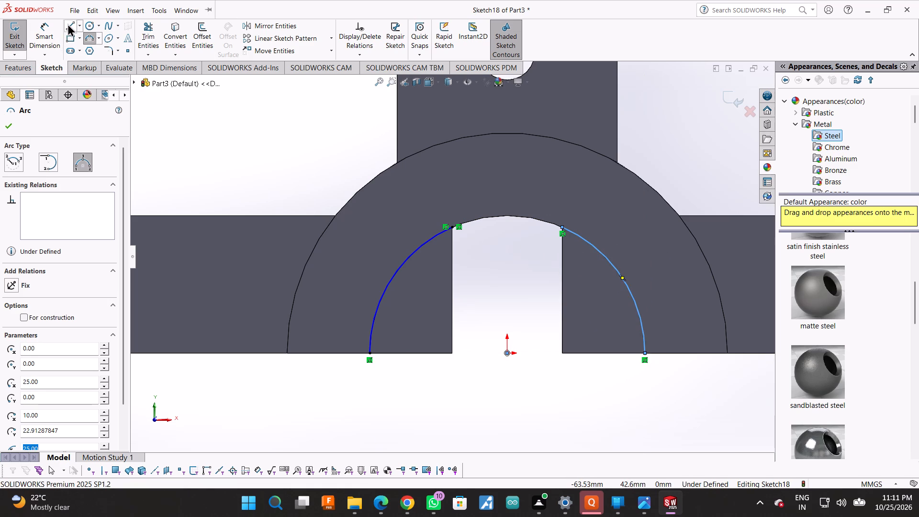
# Close both arc profiles with vertical lines about 22.91 mm long on the blocks' inner edges and 15 mm horizontal base lines.
pyautogui.click(67, 23)
pyautogui.click(452, 226)
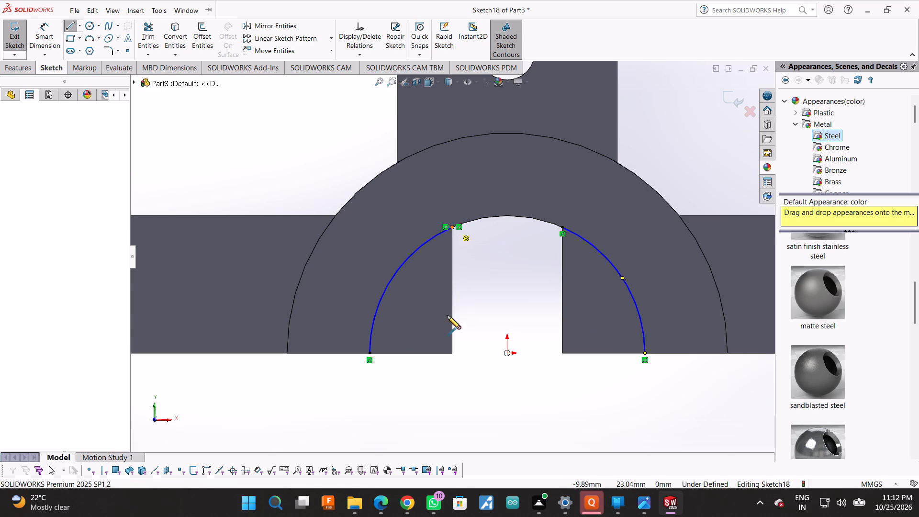
pyautogui.click(451, 354)
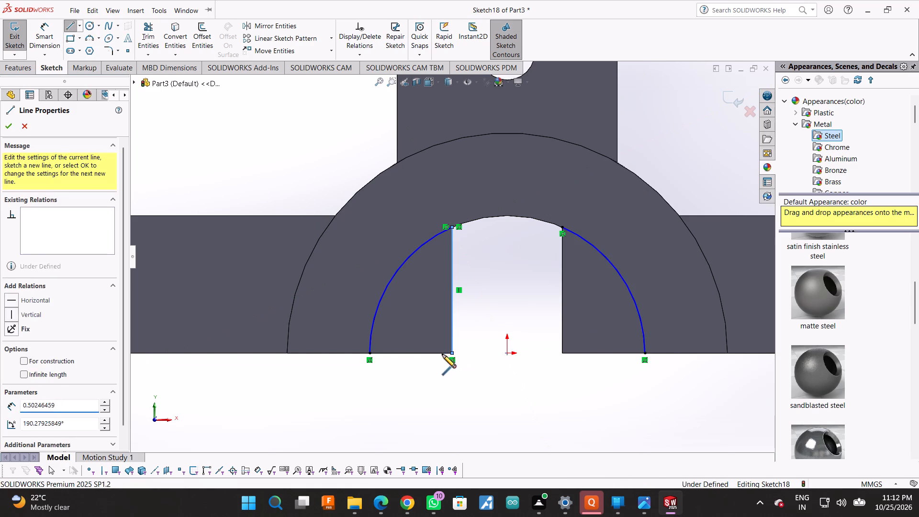
pyautogui.click(369, 352)
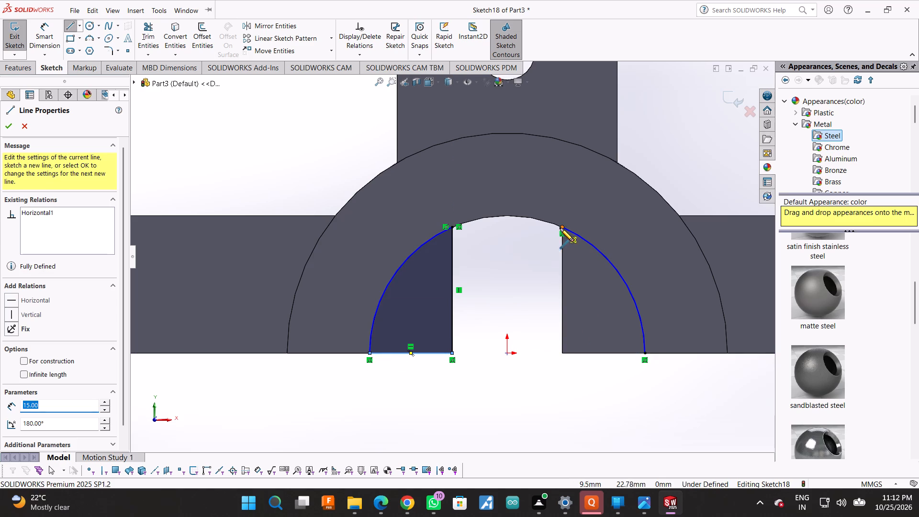
pyautogui.click(562, 228)
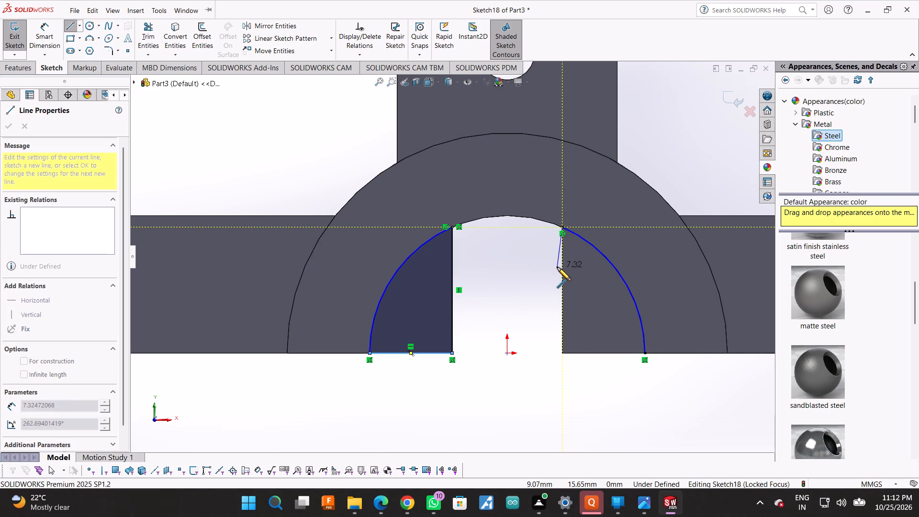
pyautogui.click(561, 354)
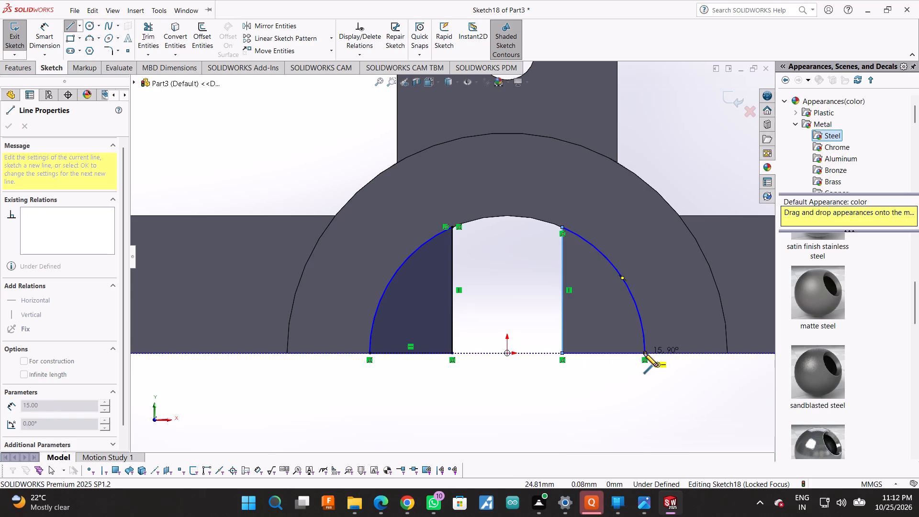
pyautogui.click(644, 353)
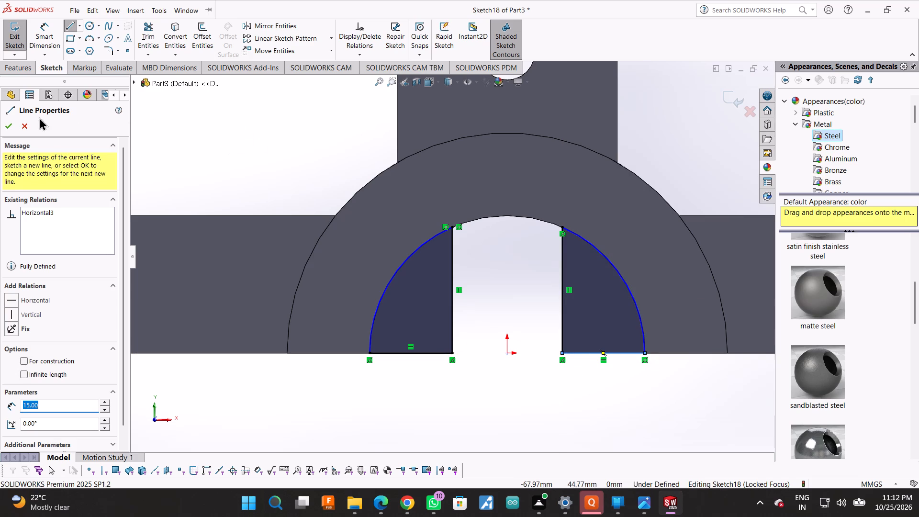
# Cut-extrude the two closed arc profiles 80 mm blind from the sketch plane to remove the block portions inside the bore.
pyautogui.click(9, 125)
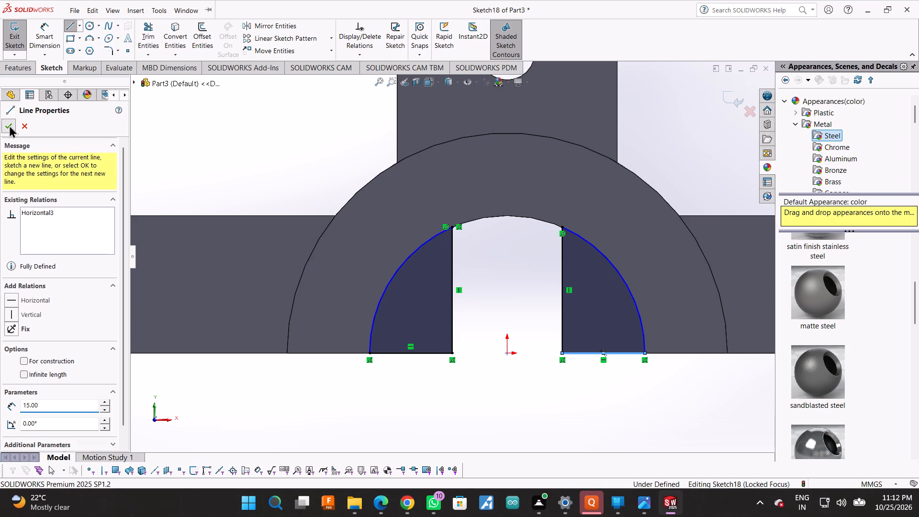
pyautogui.click(4, 125)
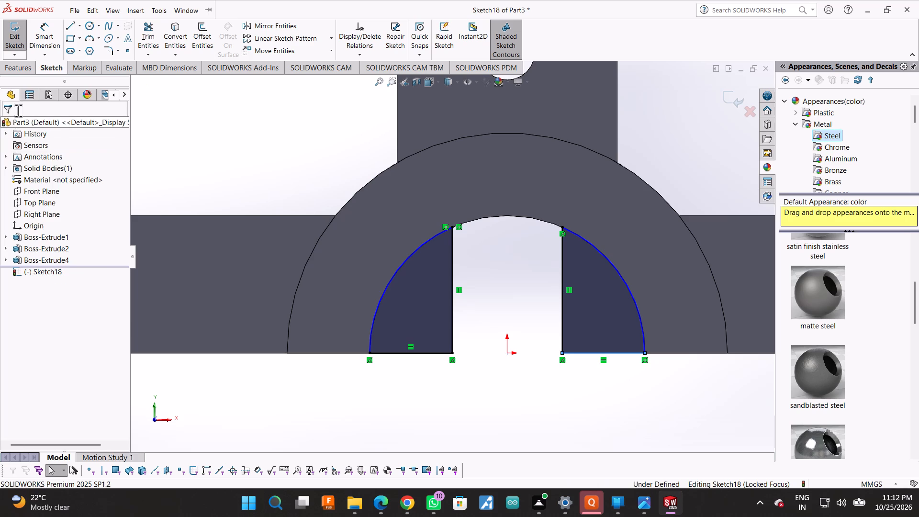
pyautogui.click(41, 64)
pyautogui.click(35, 61)
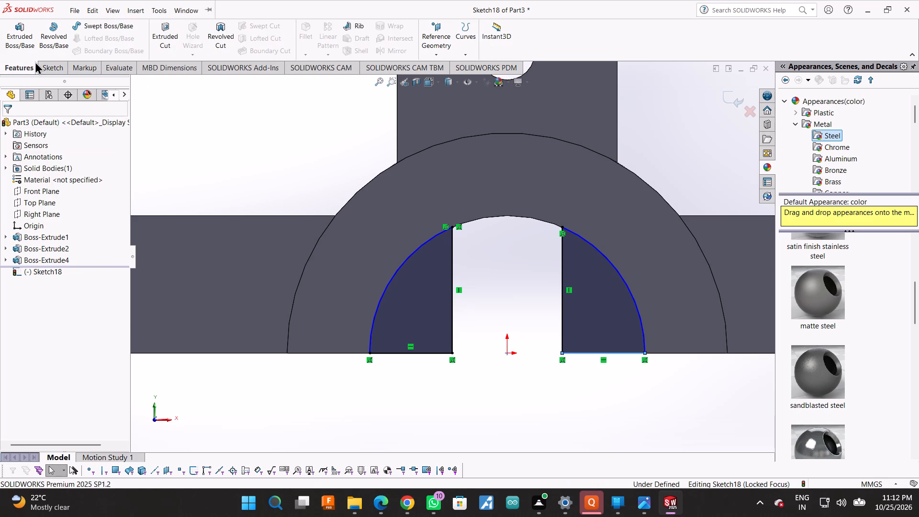
pyautogui.click(174, 25)
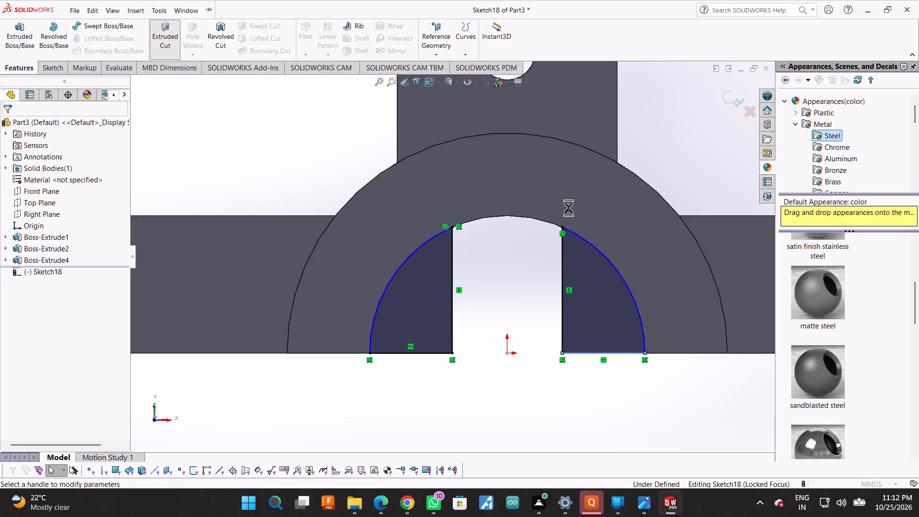
pyautogui.moveTo(715, 160); pyautogui.dragTo(681, 217, button='middle')
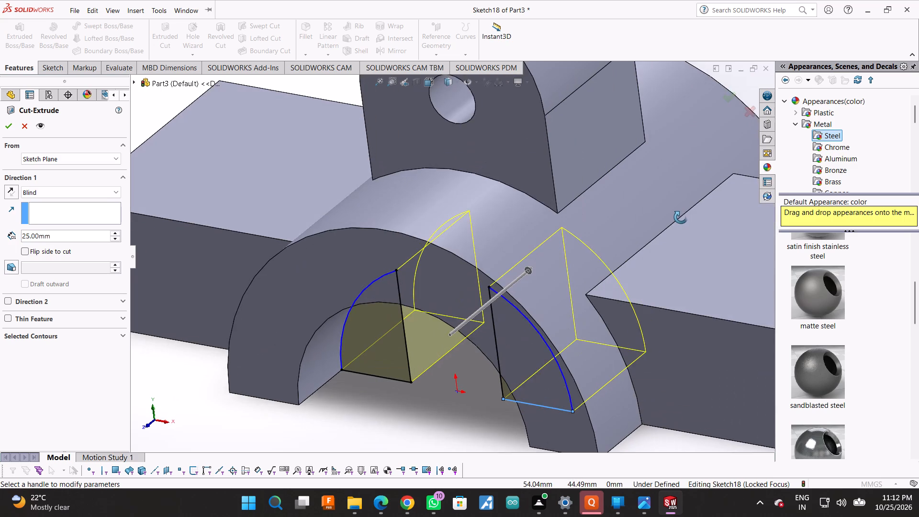
pyautogui.moveTo(681, 217); pyautogui.dragTo(642, 257, button='middle')
pyautogui.scroll(3, 639, 259)
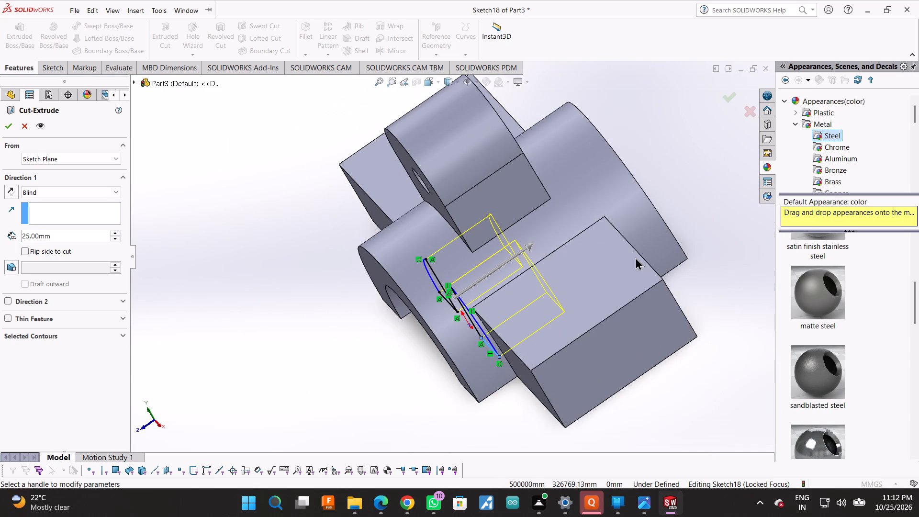
pyautogui.moveTo(727, 206); pyautogui.dragTo(672, 260, button='middle')
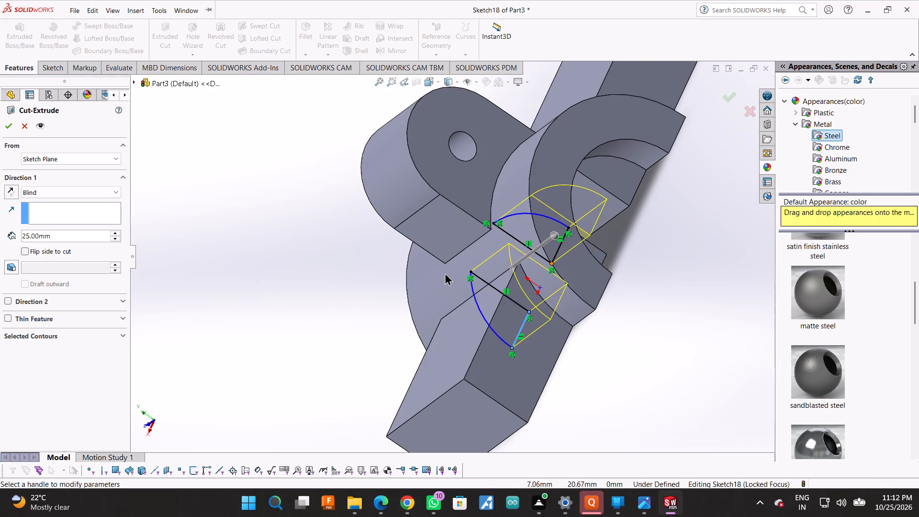
pyautogui.click(23, 233)
pyautogui.click(27, 233)
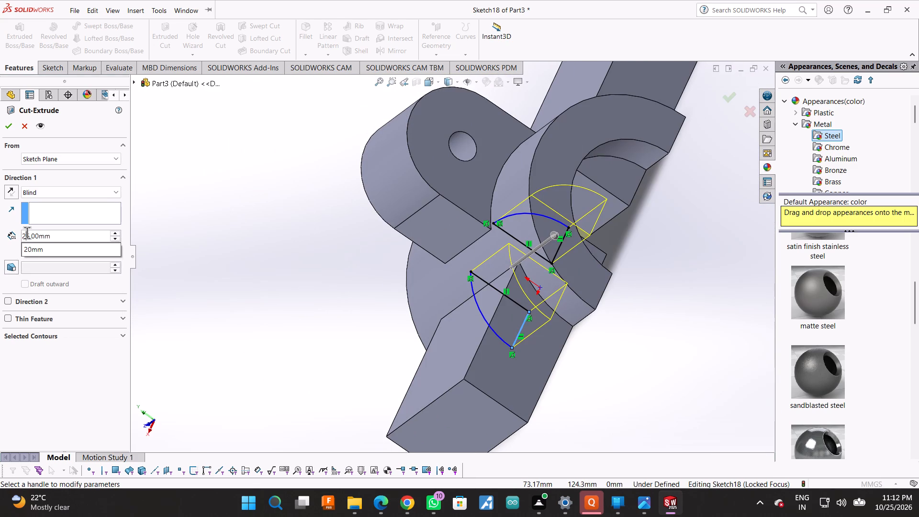
pyautogui.click(27, 233)
pyautogui.write('80')
pyautogui.press('Return')
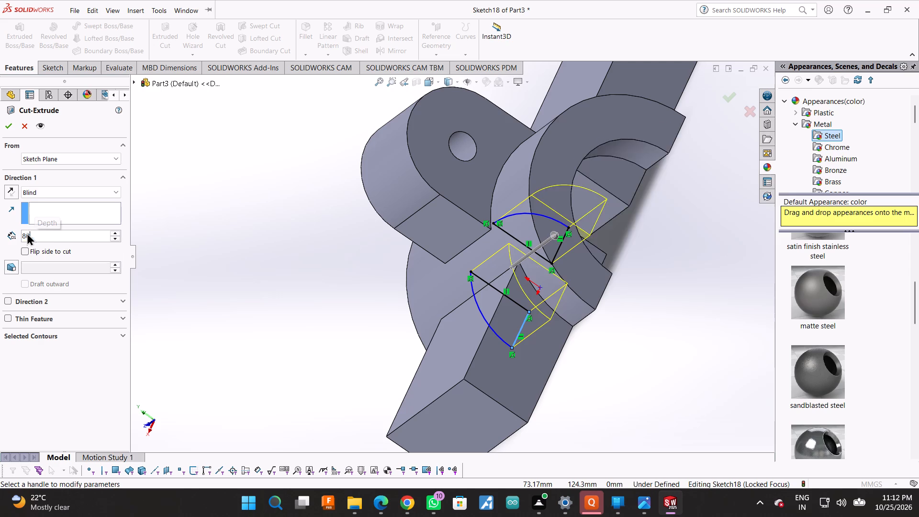
pyautogui.click(6, 126)
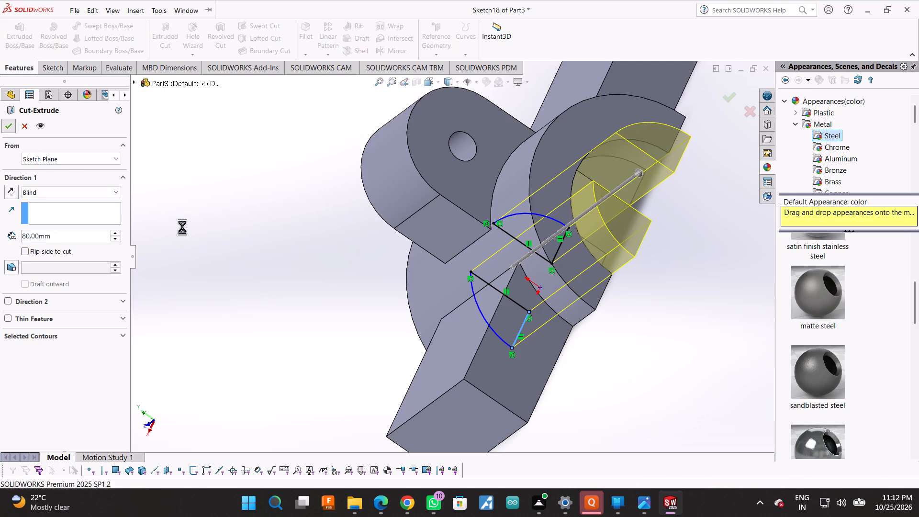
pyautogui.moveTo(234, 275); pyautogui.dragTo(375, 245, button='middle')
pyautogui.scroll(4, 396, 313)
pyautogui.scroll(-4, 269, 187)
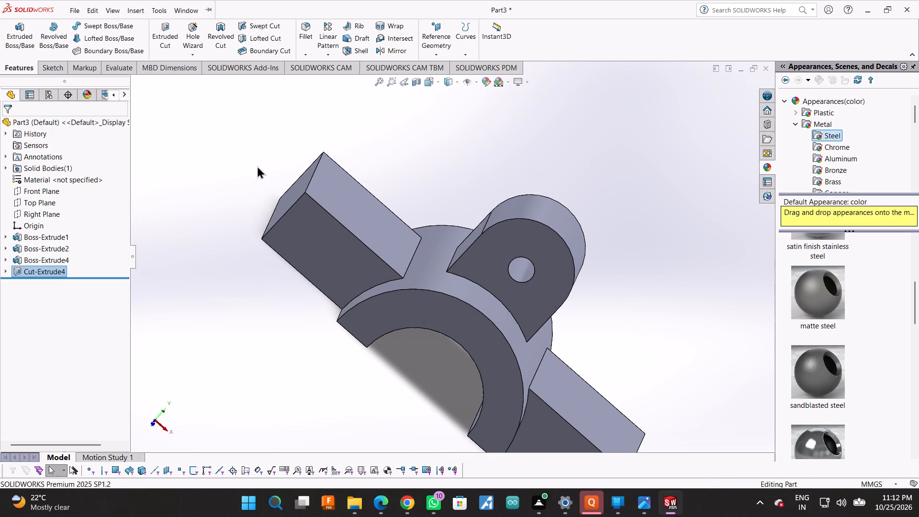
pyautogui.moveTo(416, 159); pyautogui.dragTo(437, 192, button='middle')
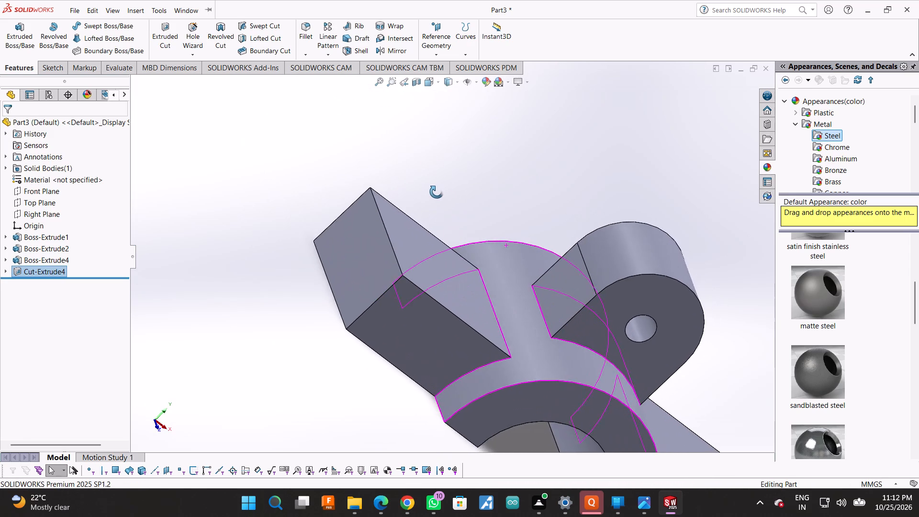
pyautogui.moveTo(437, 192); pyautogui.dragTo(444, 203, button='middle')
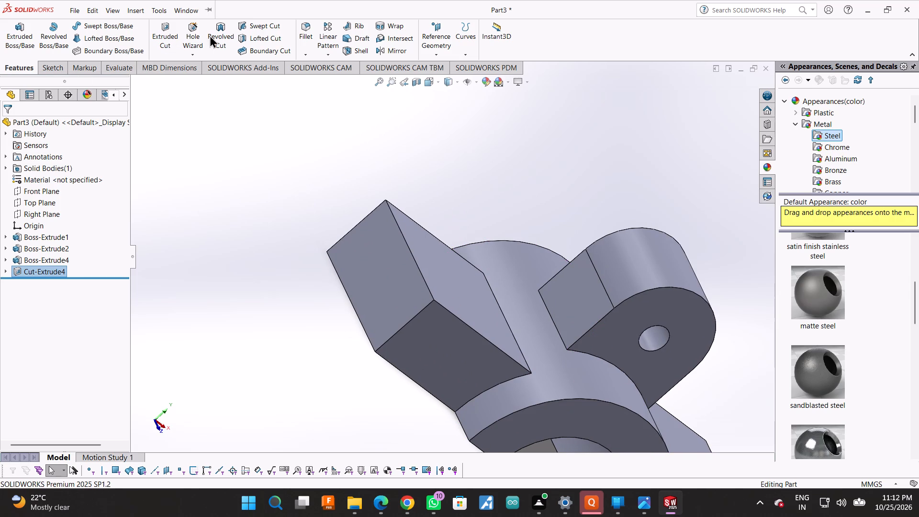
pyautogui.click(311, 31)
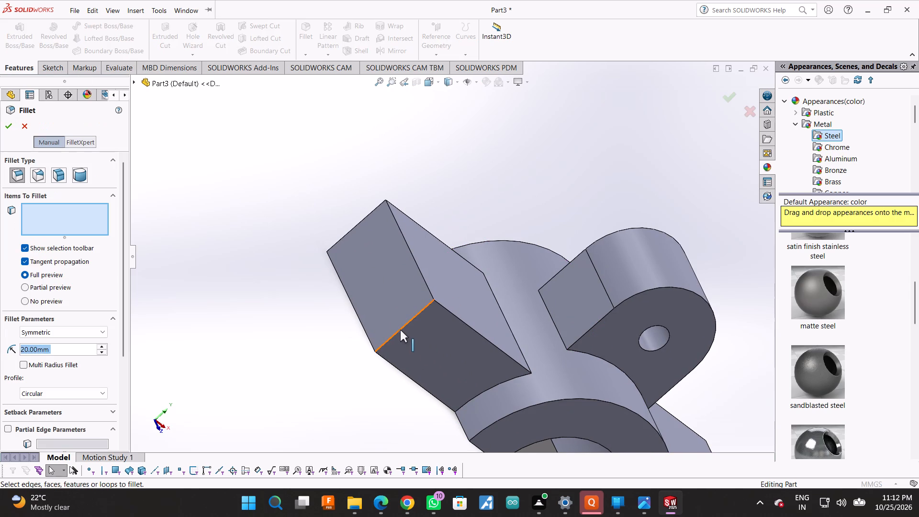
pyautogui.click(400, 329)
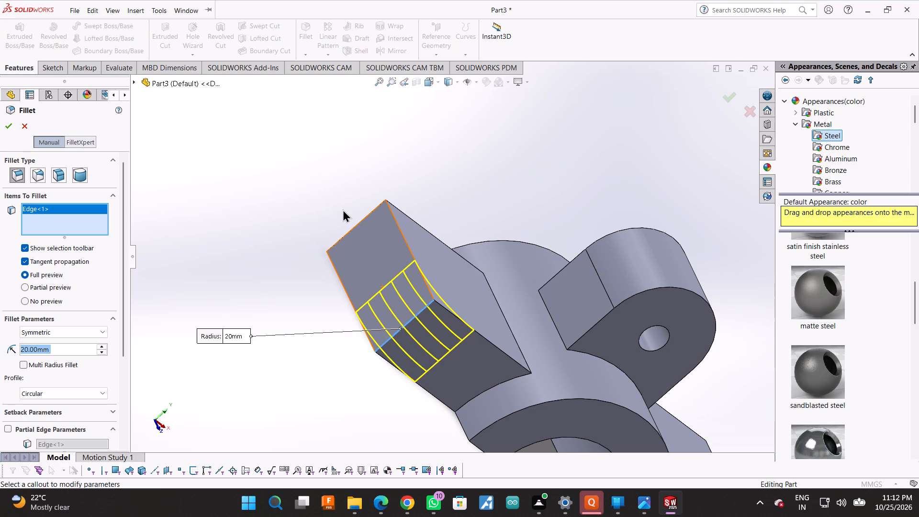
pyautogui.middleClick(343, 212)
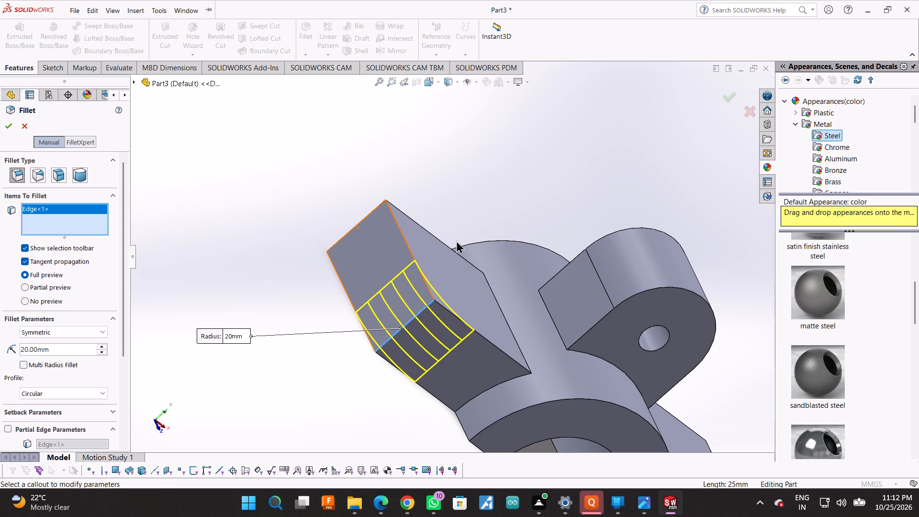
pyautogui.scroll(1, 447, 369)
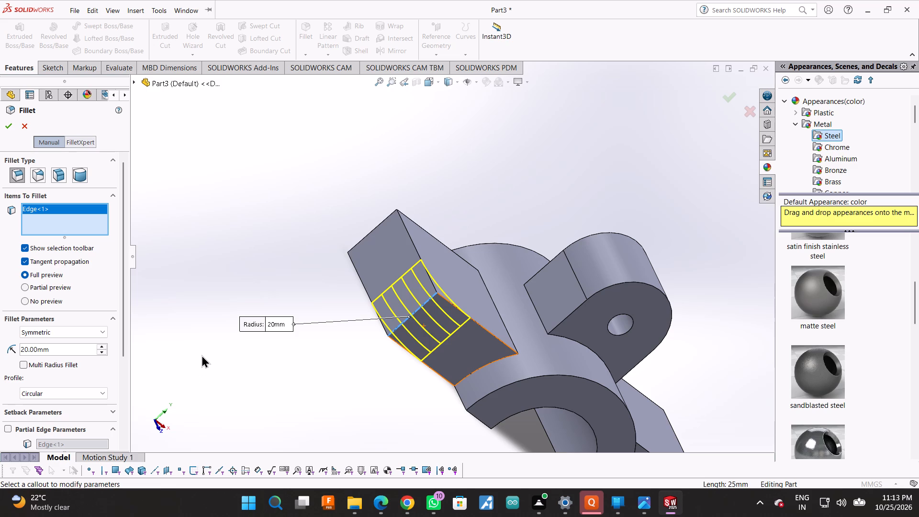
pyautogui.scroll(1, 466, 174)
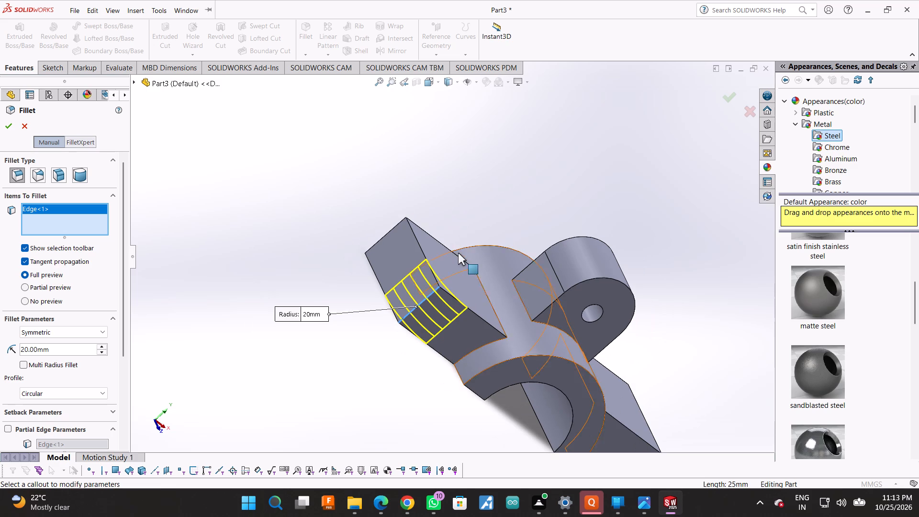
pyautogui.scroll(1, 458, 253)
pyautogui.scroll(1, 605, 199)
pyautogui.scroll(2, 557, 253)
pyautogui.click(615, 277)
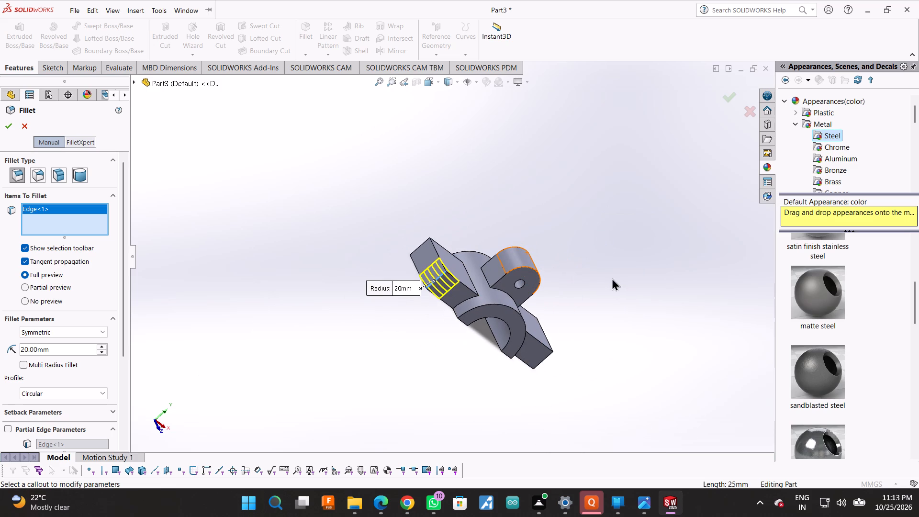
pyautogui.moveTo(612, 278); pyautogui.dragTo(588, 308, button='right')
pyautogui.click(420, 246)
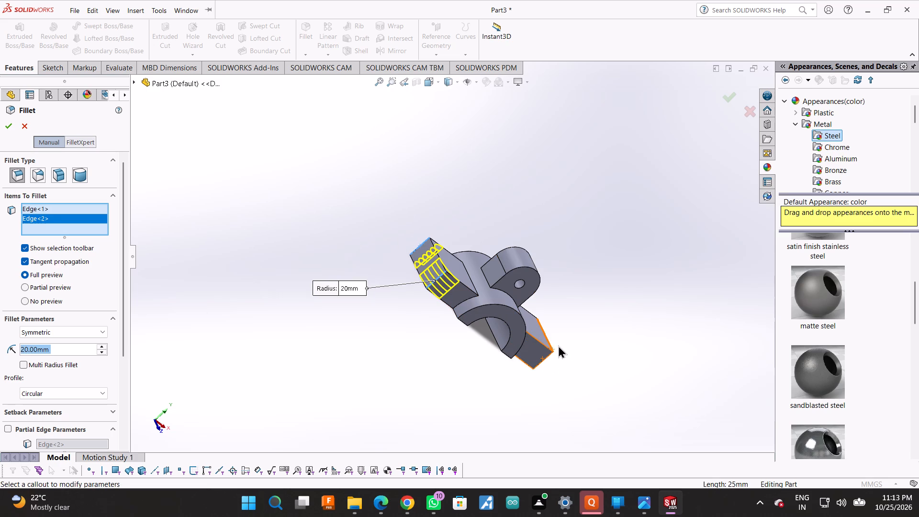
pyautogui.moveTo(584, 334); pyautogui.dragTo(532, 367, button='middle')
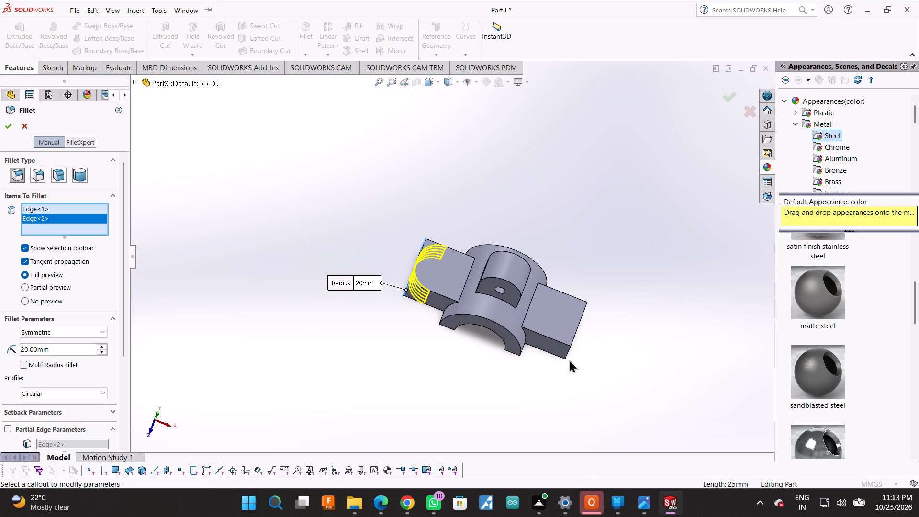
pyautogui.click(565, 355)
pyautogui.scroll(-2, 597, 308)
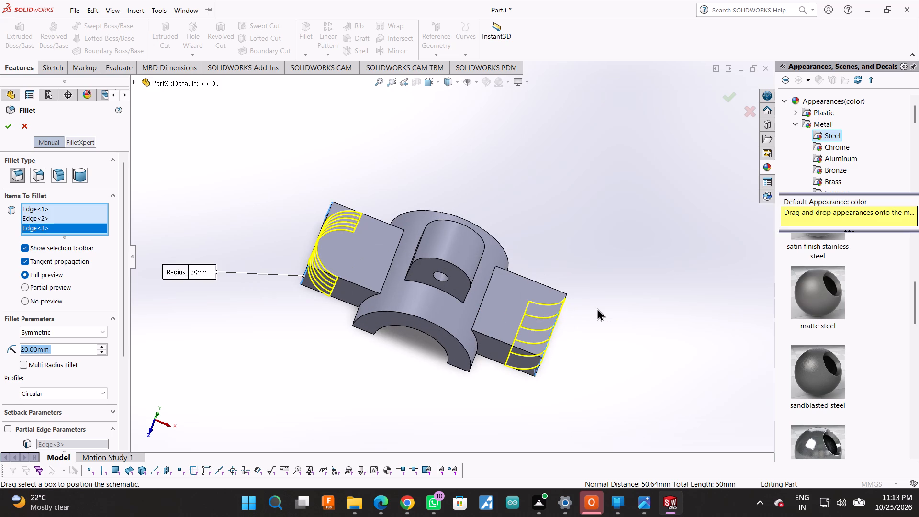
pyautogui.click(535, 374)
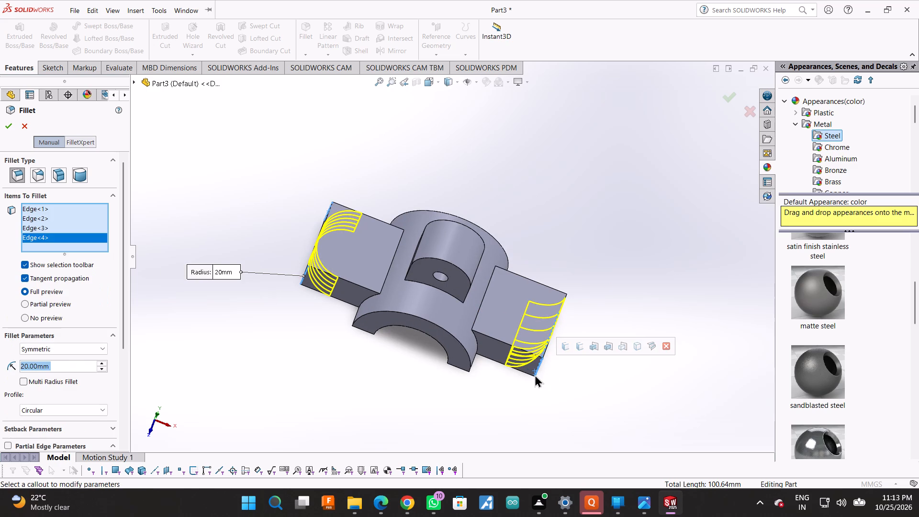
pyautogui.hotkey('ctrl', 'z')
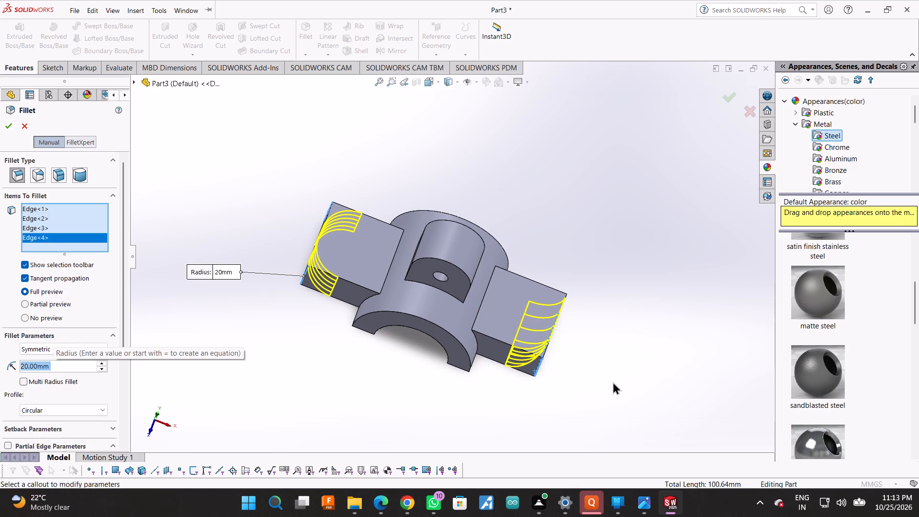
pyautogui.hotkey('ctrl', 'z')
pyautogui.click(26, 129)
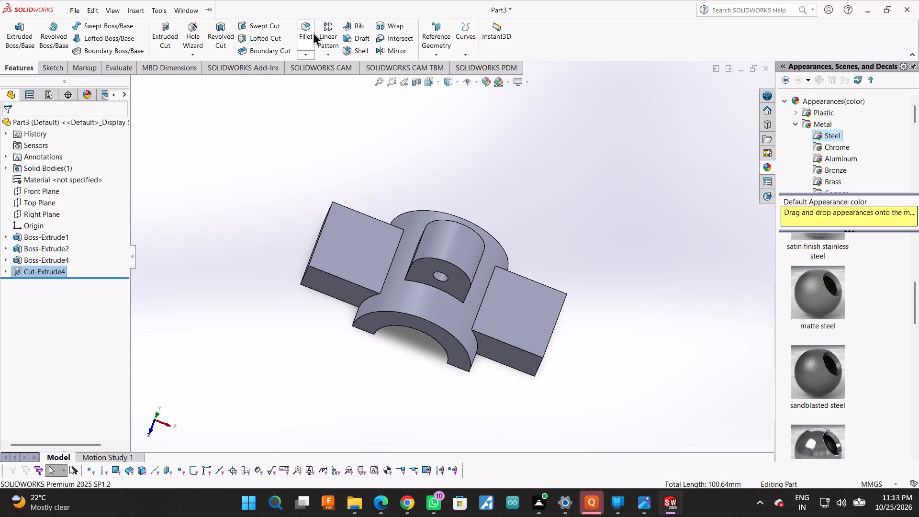
# Fillet three outer vertical corner edges of the side blocks with a 20 mm radius: both front corners and the right block's rear corner.
pyautogui.click(307, 31)
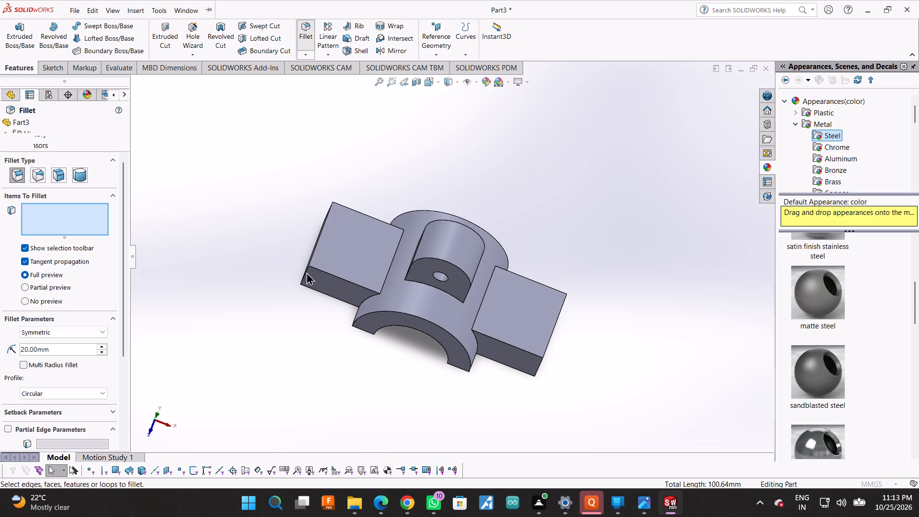
pyautogui.scroll(-1, 306, 272)
pyautogui.click(306, 272)
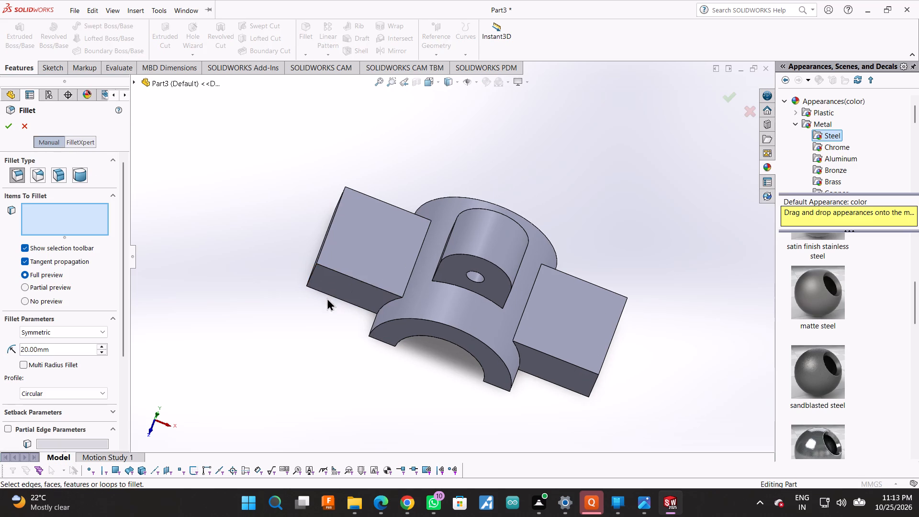
pyautogui.click(311, 273)
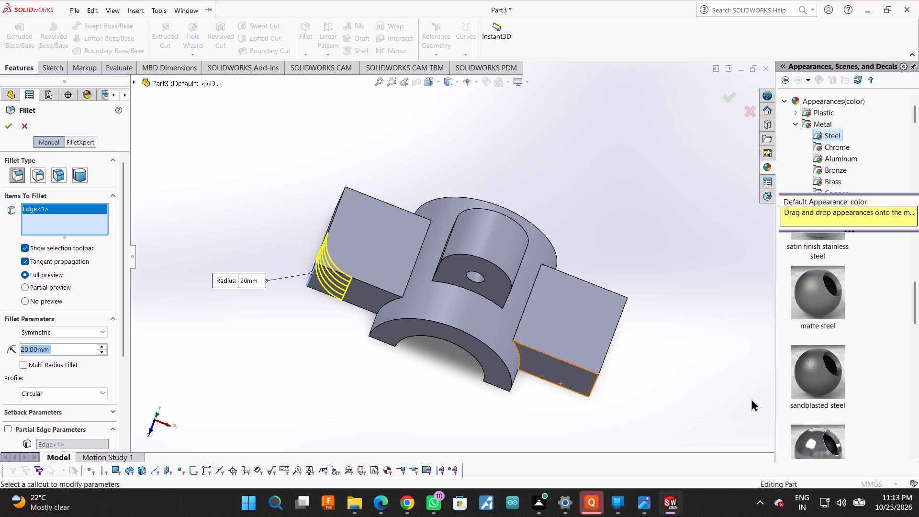
pyautogui.click(591, 389)
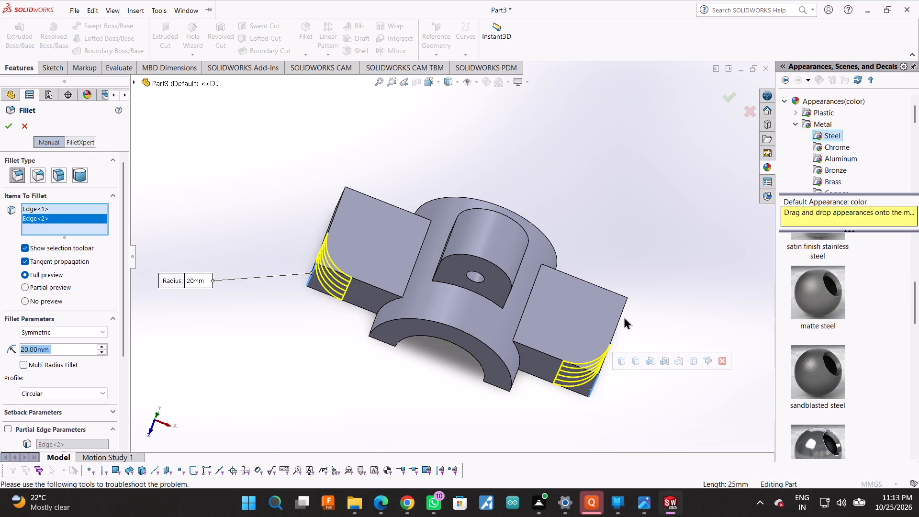
pyautogui.moveTo(668, 288); pyautogui.dragTo(648, 302, button='middle')
pyautogui.scroll(-1, 668, 288)
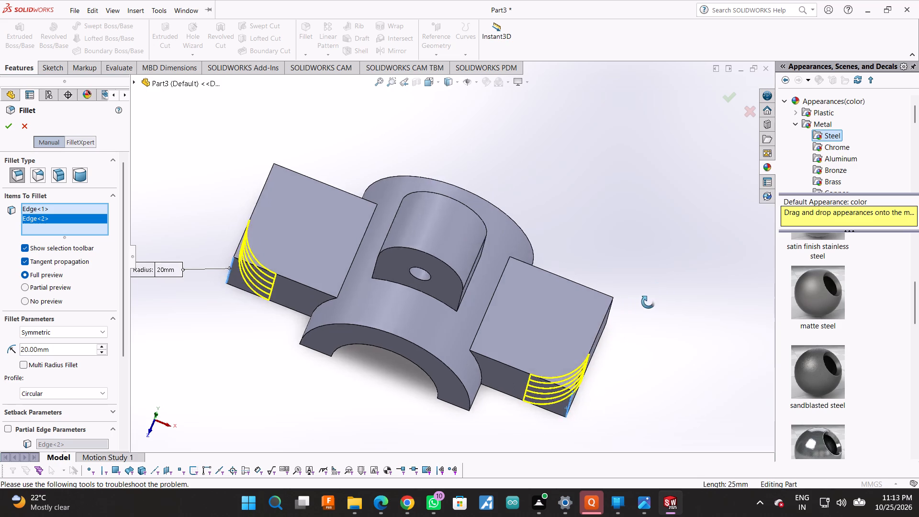
pyautogui.moveTo(648, 302); pyautogui.dragTo(623, 329, button='middle')
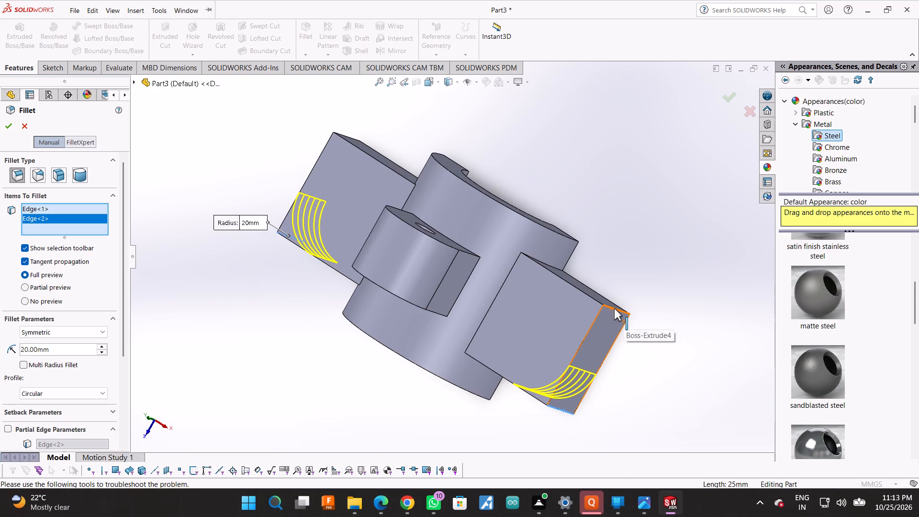
pyautogui.click(614, 308)
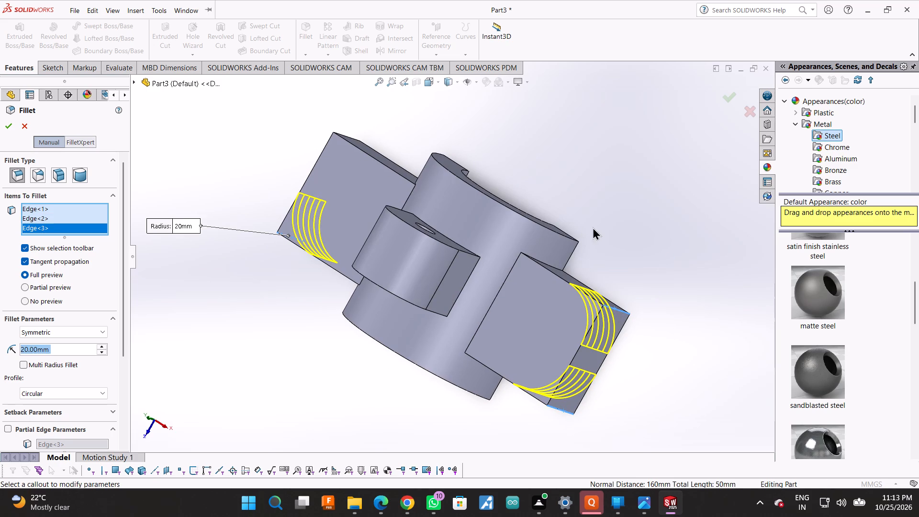
pyautogui.scroll(2, 654, 307)
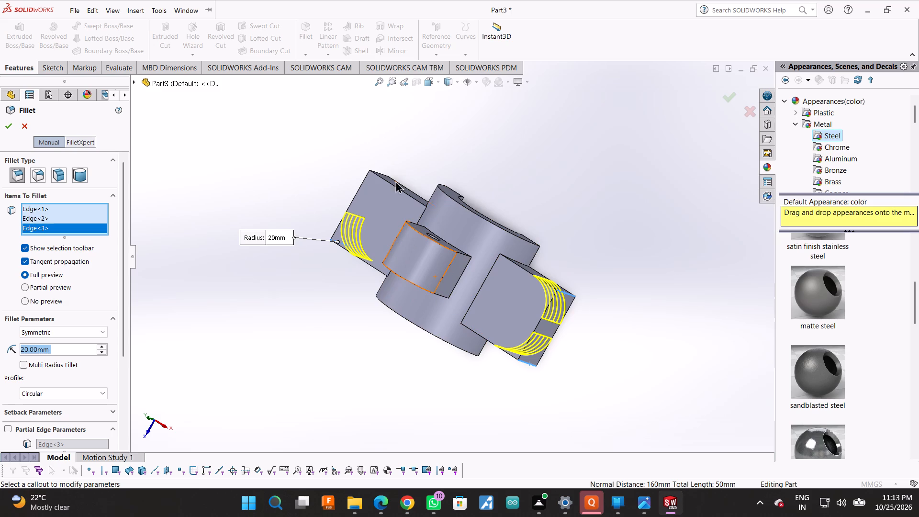
pyautogui.rightClick(609, 242)
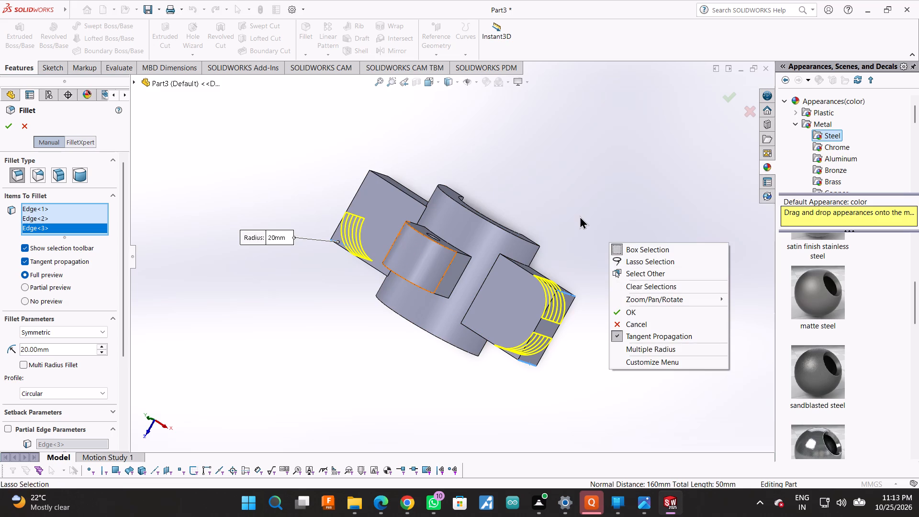
pyautogui.click(575, 210)
pyautogui.scroll(1, 513, 258)
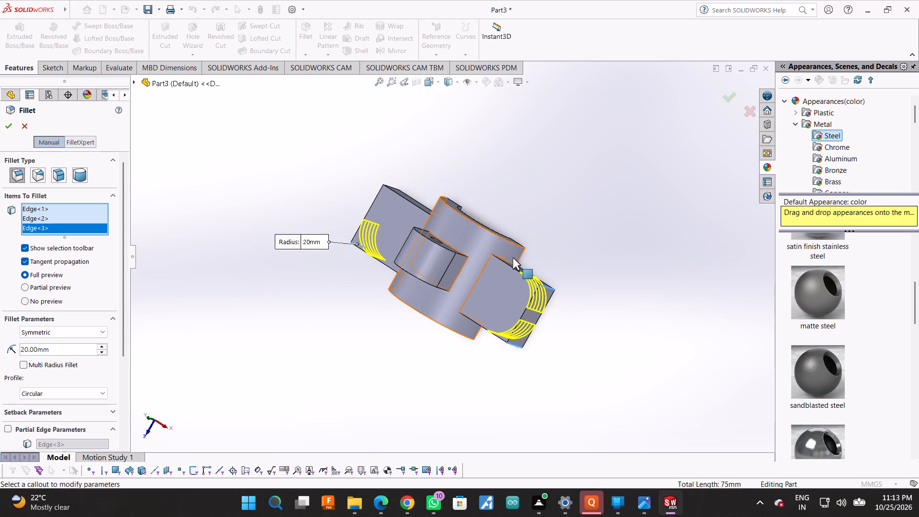
pyautogui.click(4, 118)
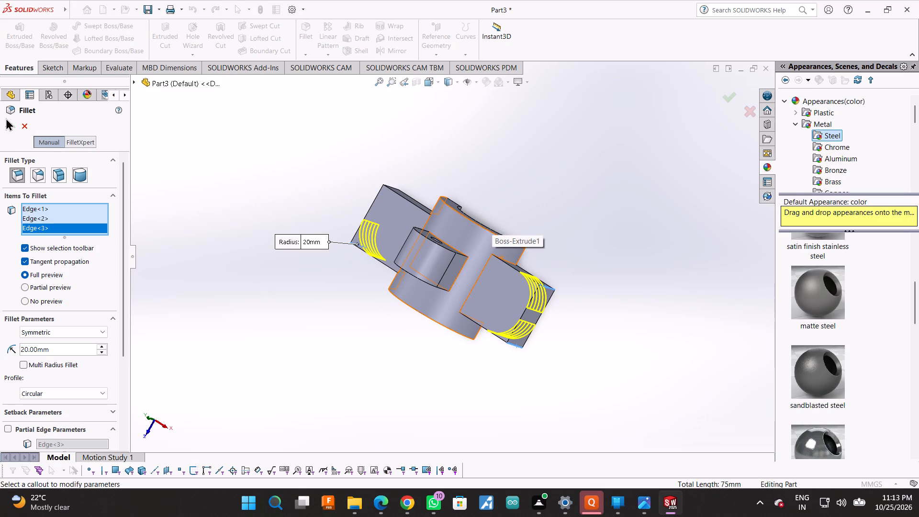
pyautogui.click(3, 124)
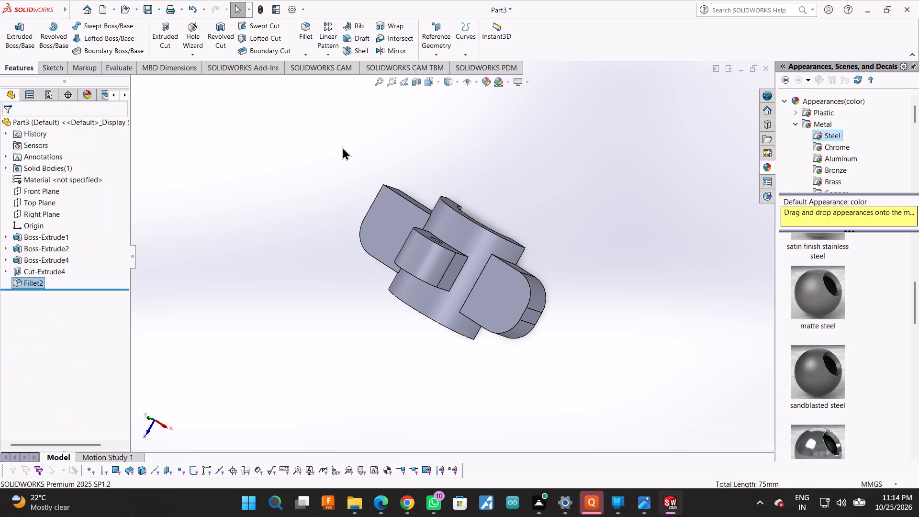
# Fillet the left side block's remaining outer rear corner edge with a 20 mm radius.
pyautogui.moveTo(375, 141); pyautogui.dragTo(412, 269, button='middle')
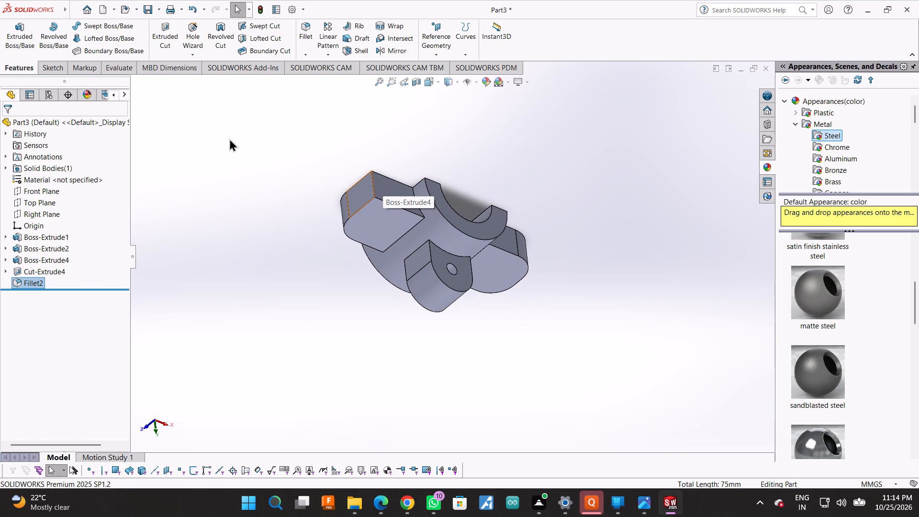
pyautogui.click(307, 23)
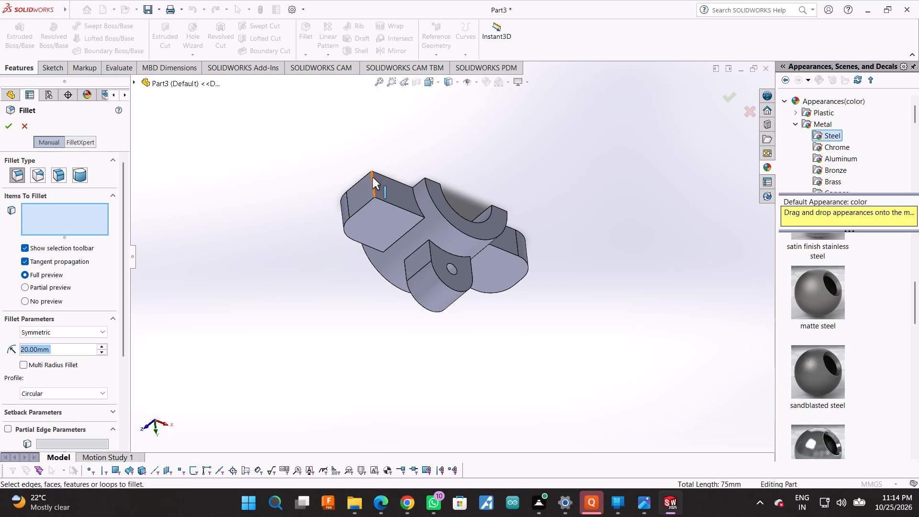
pyautogui.click(371, 178)
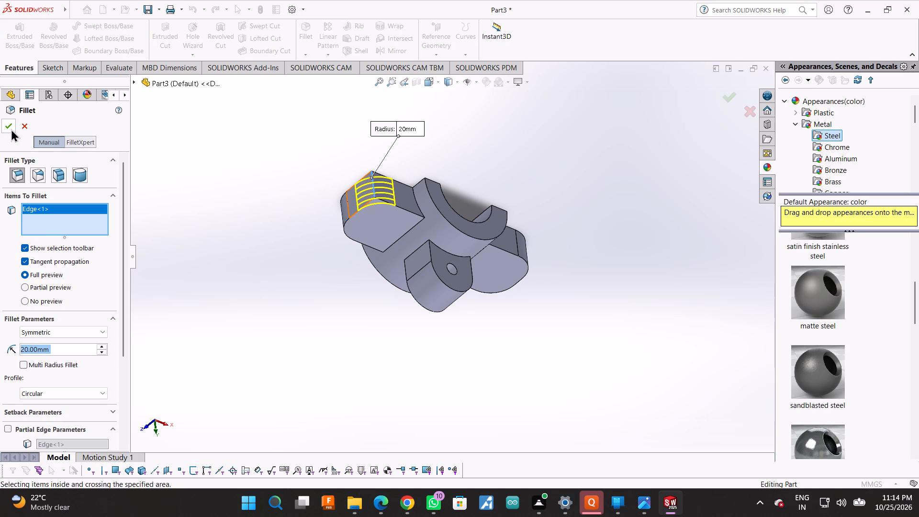
pyautogui.click(11, 129)
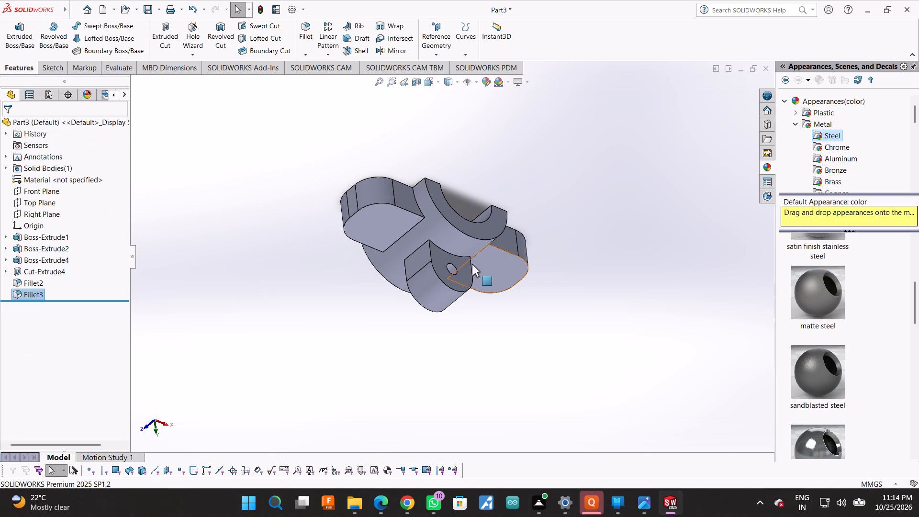
# Rotate the bracket to examine the rounded side blocks, upright and half-ring bore from several sides.
pyautogui.rightClick(576, 242)
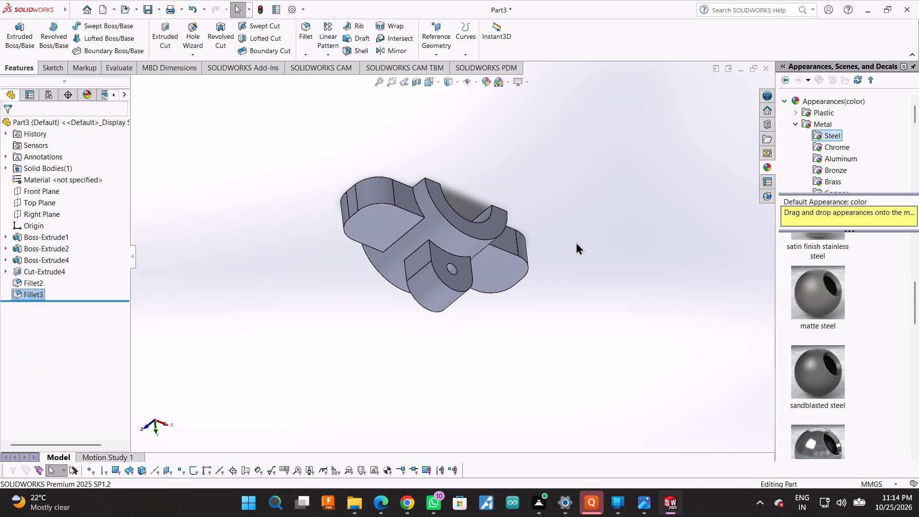
pyautogui.click(614, 263)
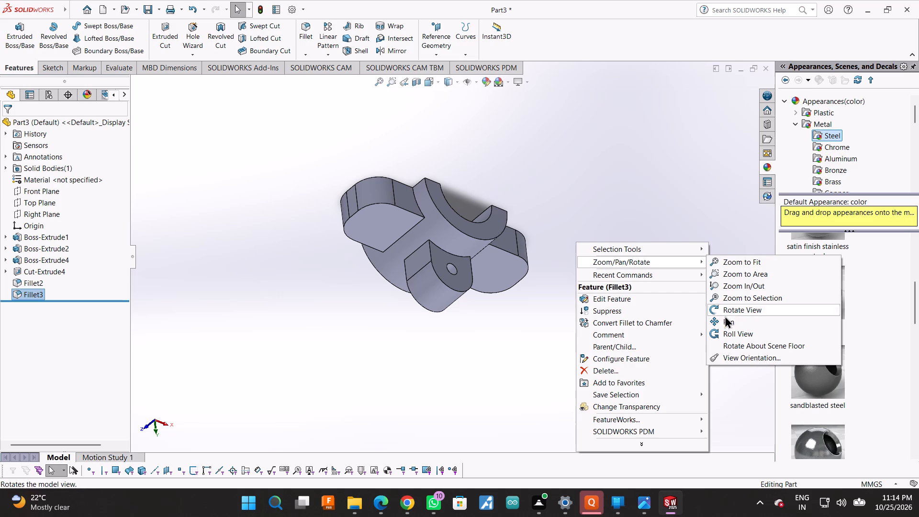
pyautogui.click(724, 310)
pyautogui.moveTo(638, 339); pyautogui.dragTo(638, 325)
pyautogui.moveTo(638, 313); pyautogui.dragTo(638, 300)
pyautogui.moveTo(639, 295); pyautogui.dragTo(632, 153)
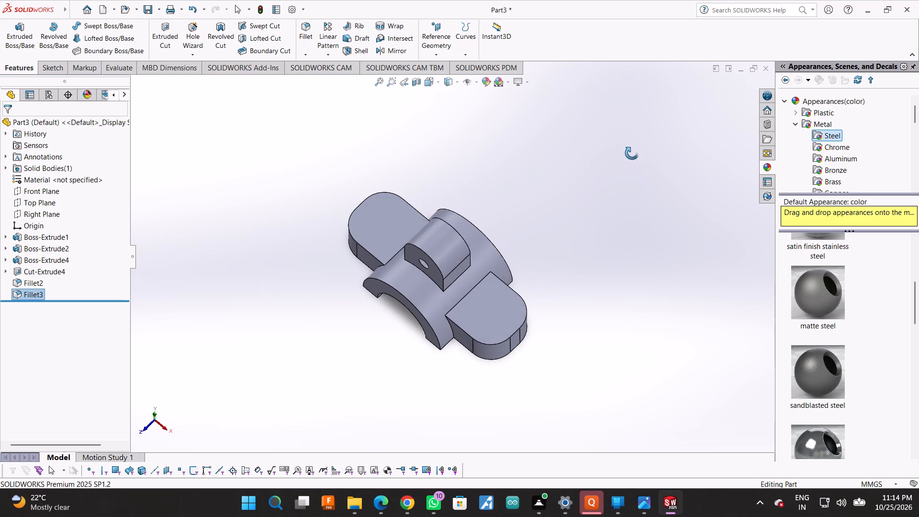
pyautogui.moveTo(632, 153); pyautogui.dragTo(631, 149)
pyautogui.moveTo(539, 431); pyautogui.dragTo(567, 330)
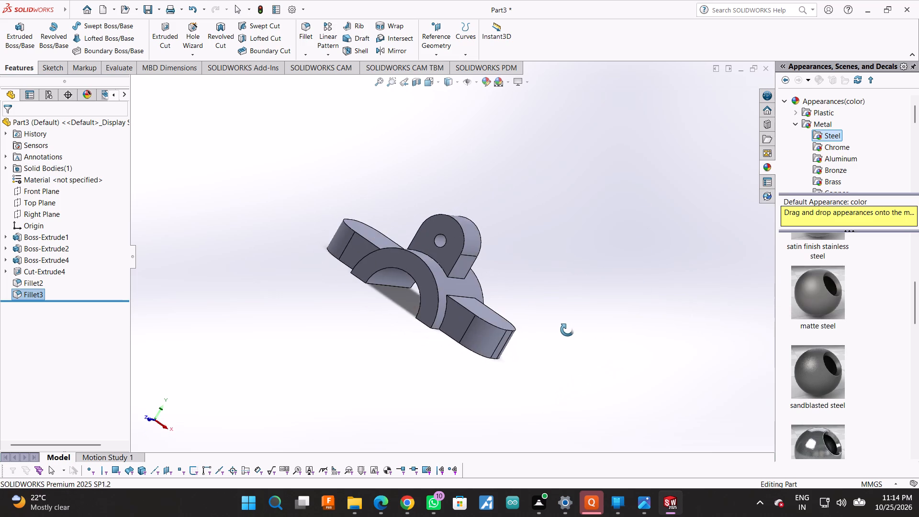
pyautogui.moveTo(567, 330); pyautogui.dragTo(534, 319)
pyautogui.moveTo(543, 386); pyautogui.dragTo(675, 435)
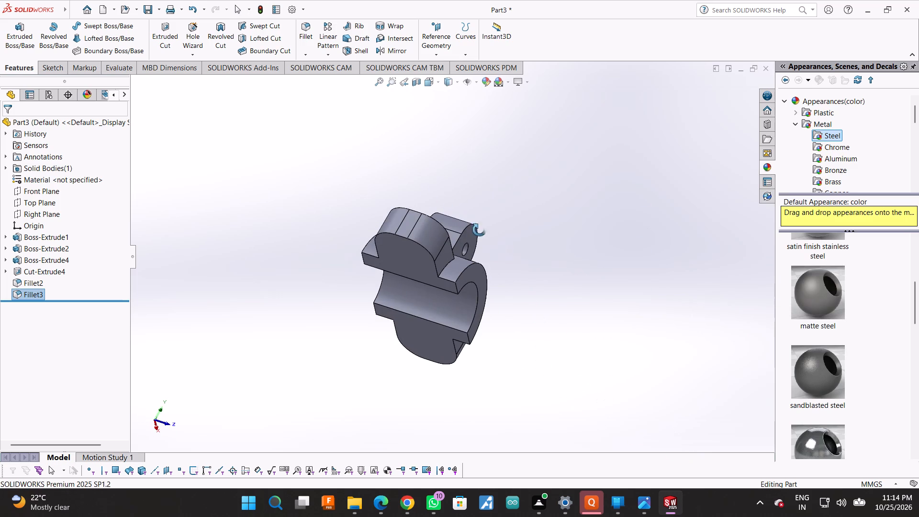
pyautogui.moveTo(411, 173); pyautogui.dragTo(350, 253)
pyautogui.click(359, 272)
pyautogui.rightClick(359, 272)
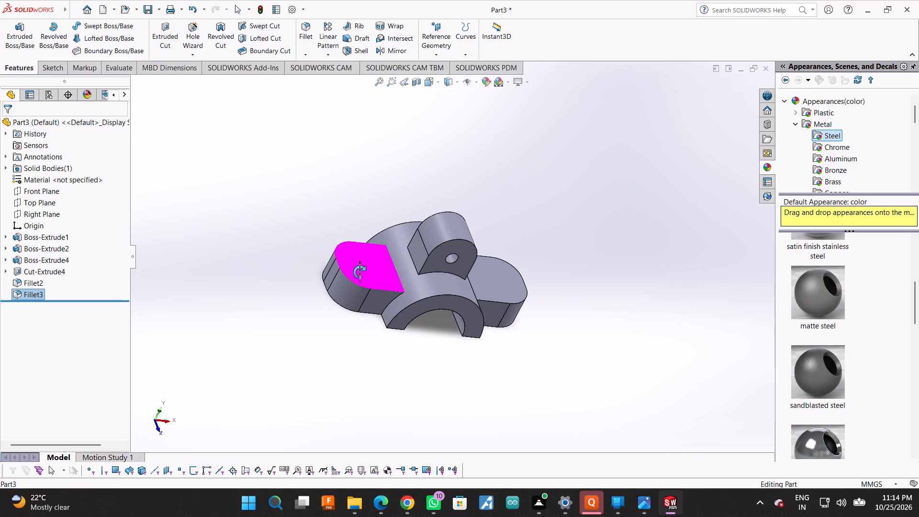
pyautogui.click(499, 233)
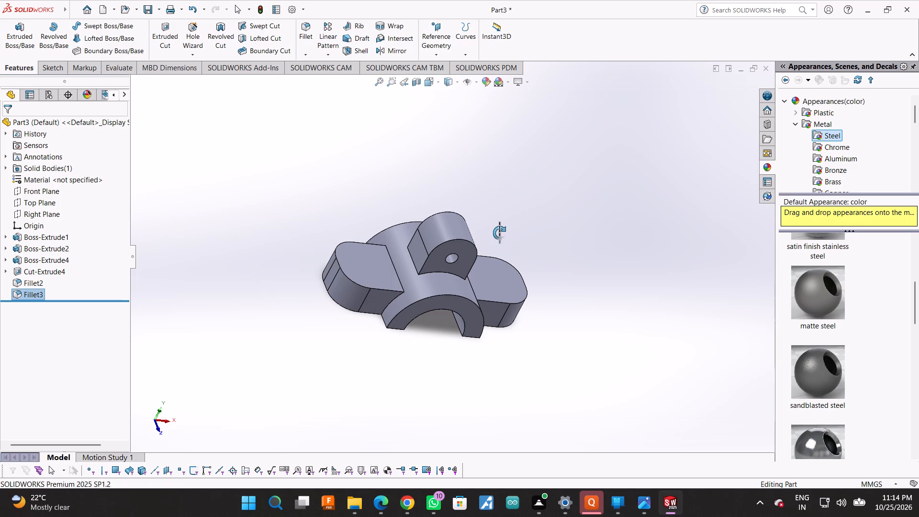
pyautogui.press('Escape')
# On the left side block's top face, open a sketch and draw a vertical line about 28.4 mm long aligned with the fillet ends.
pyautogui.click(372, 263)
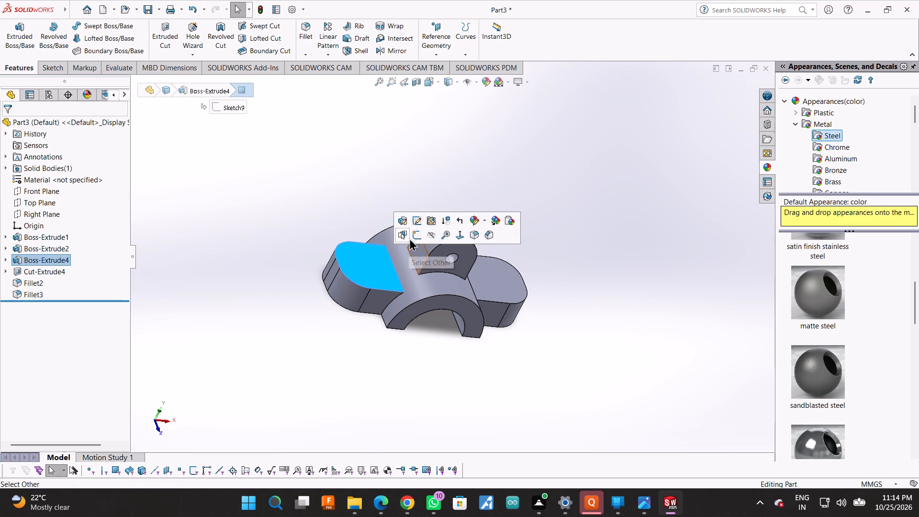
pyautogui.click(416, 236)
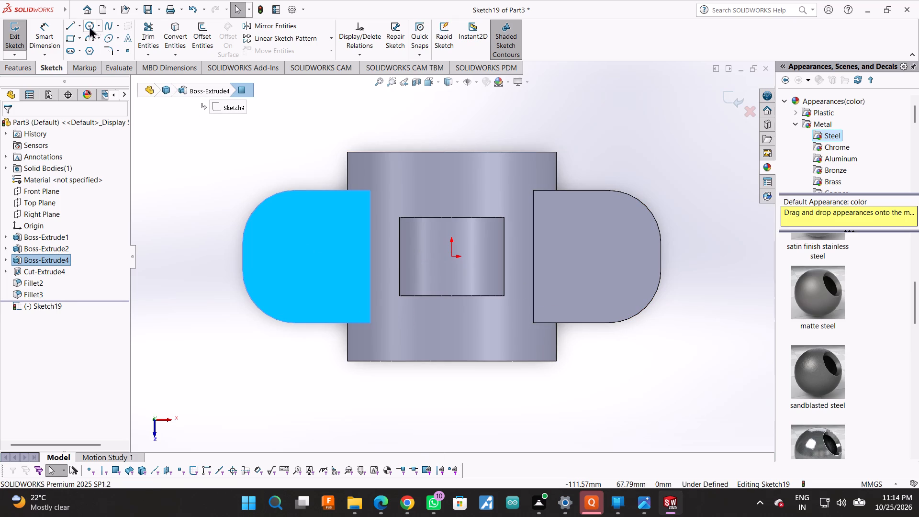
pyautogui.click(68, 27)
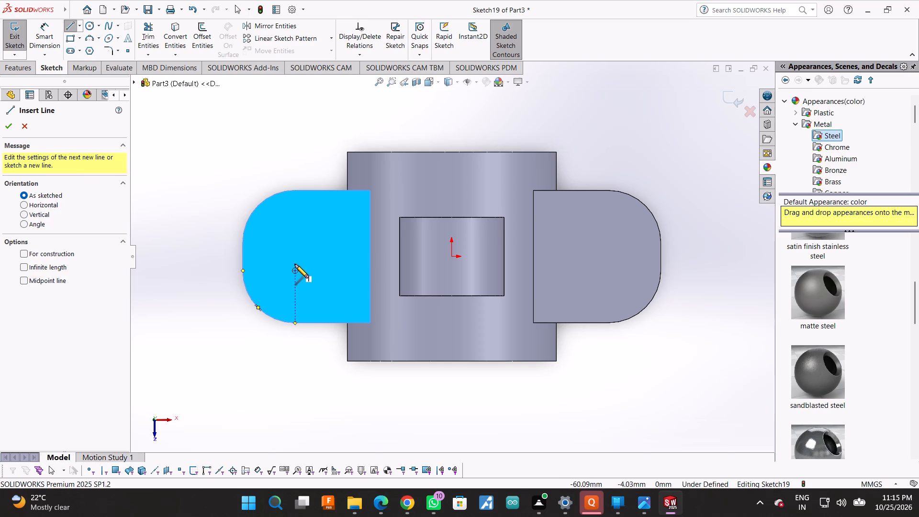
pyautogui.click(295, 286)
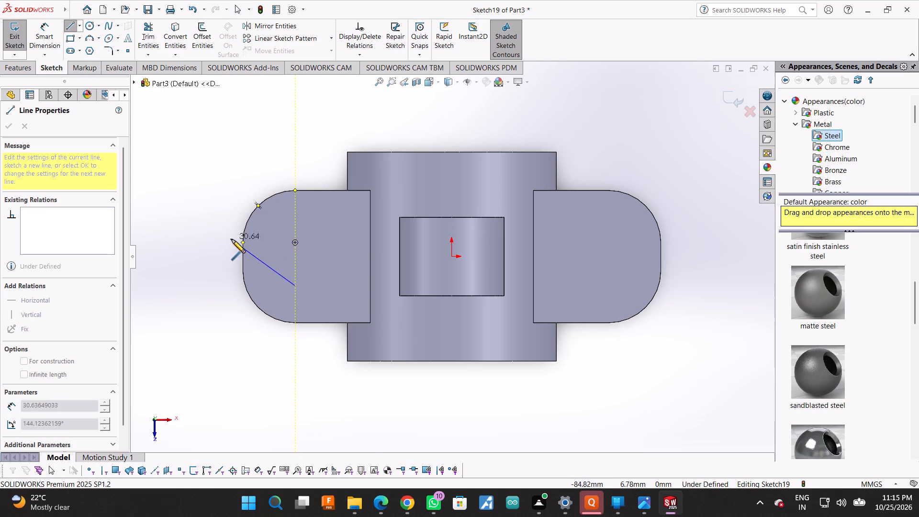
pyautogui.click(296, 212)
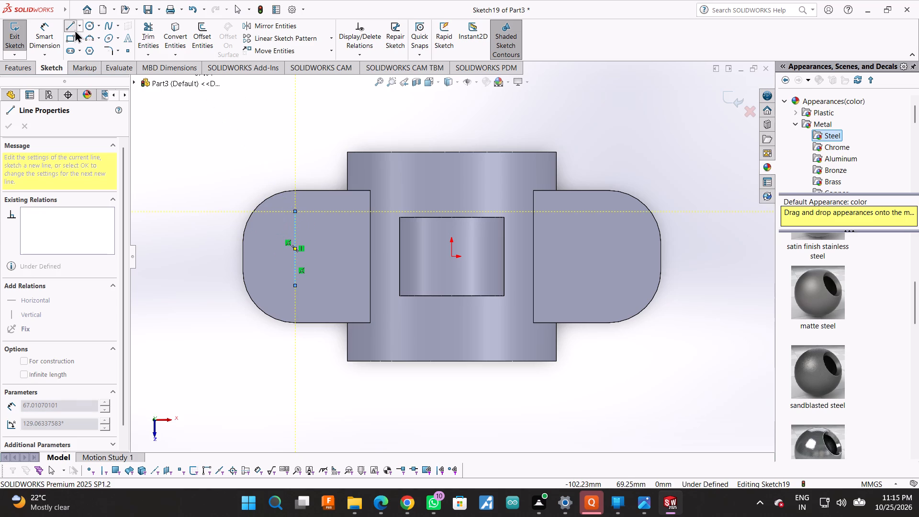
# Dimension the vertical line on the left side block to 20 mm.
pyautogui.click(55, 32)
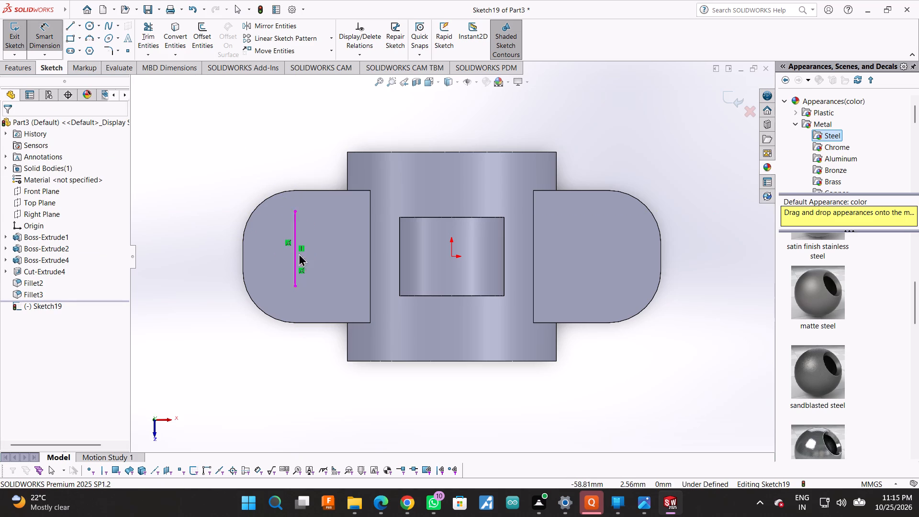
pyautogui.click(296, 261)
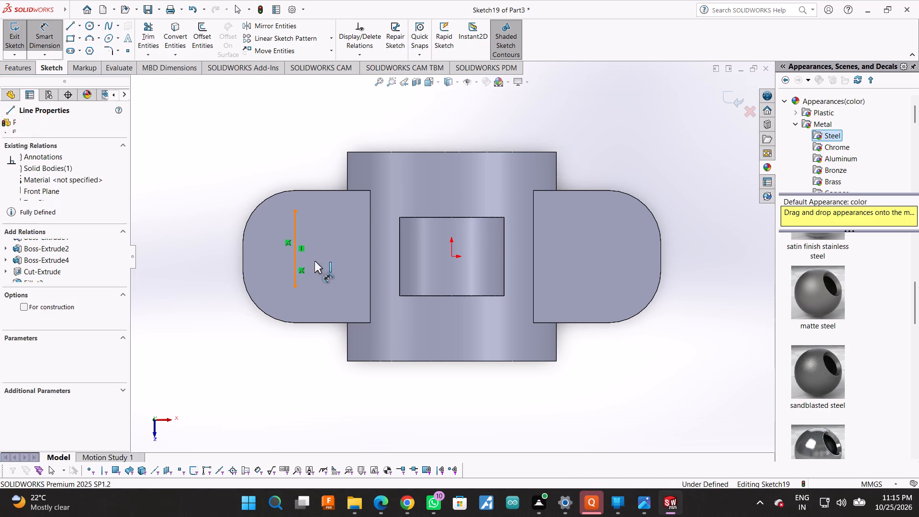
pyautogui.click(338, 260)
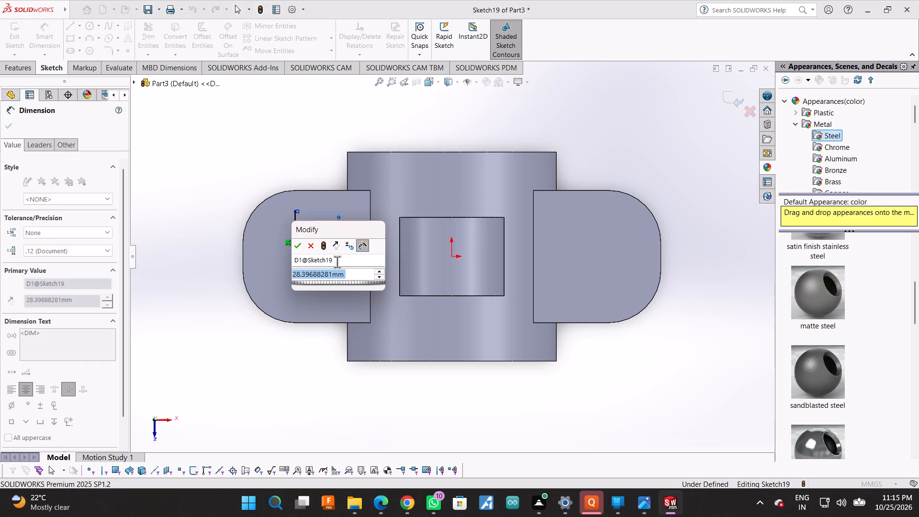
pyautogui.write('20')
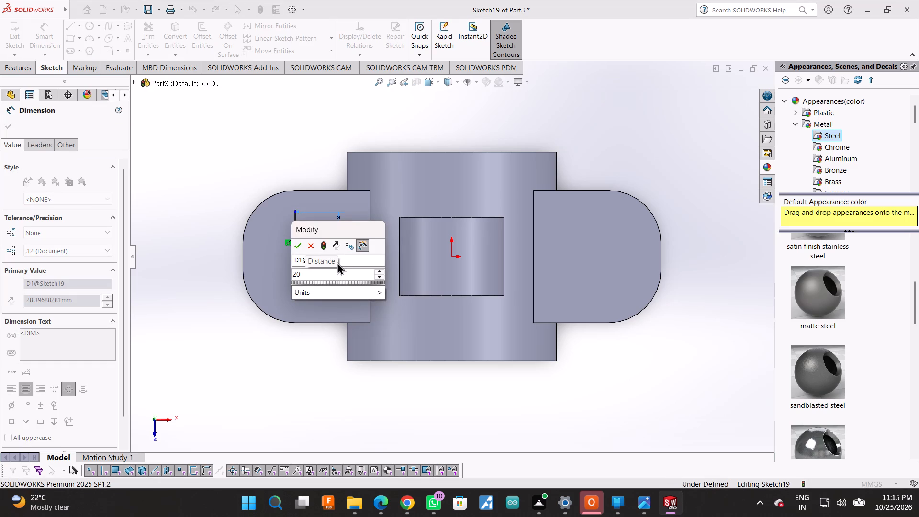
pyautogui.press('Return')
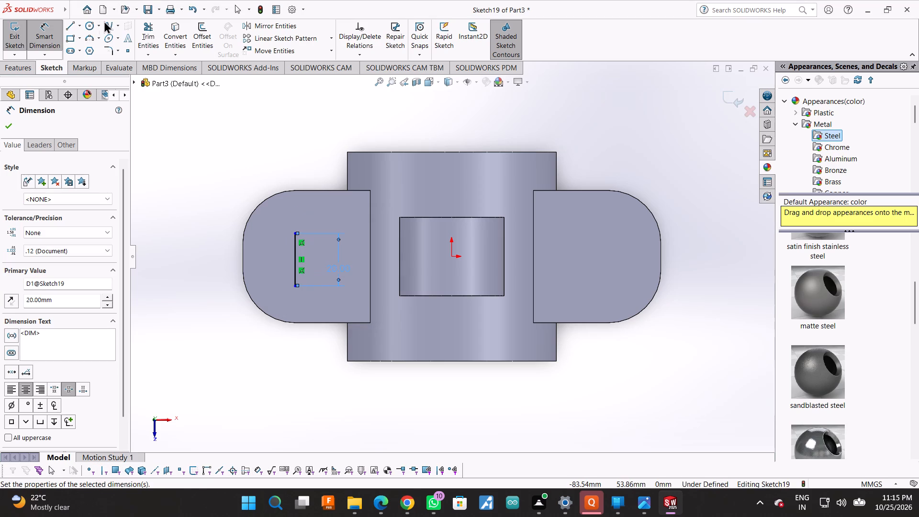
# Draw circles about 22 mm and 12 mm in diameter centred on the rear and front ends of the vertical line.
pyautogui.click(92, 23)
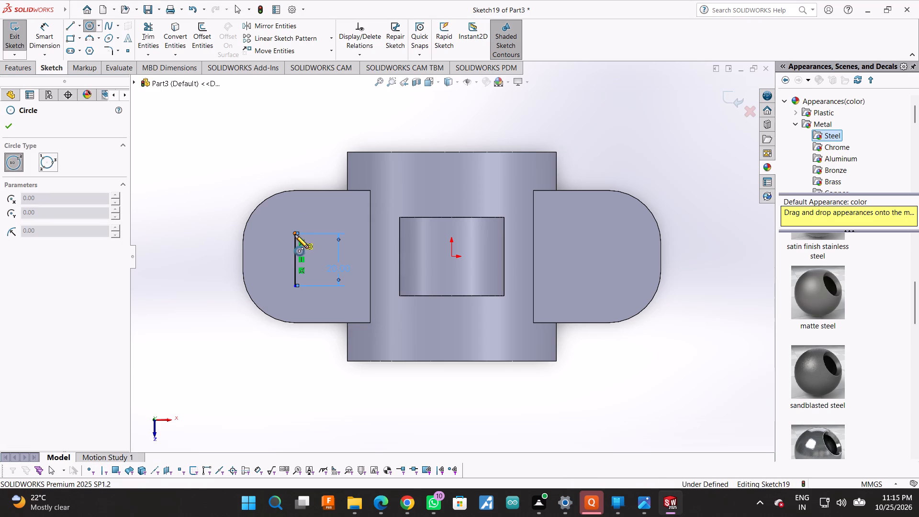
pyautogui.click(295, 233)
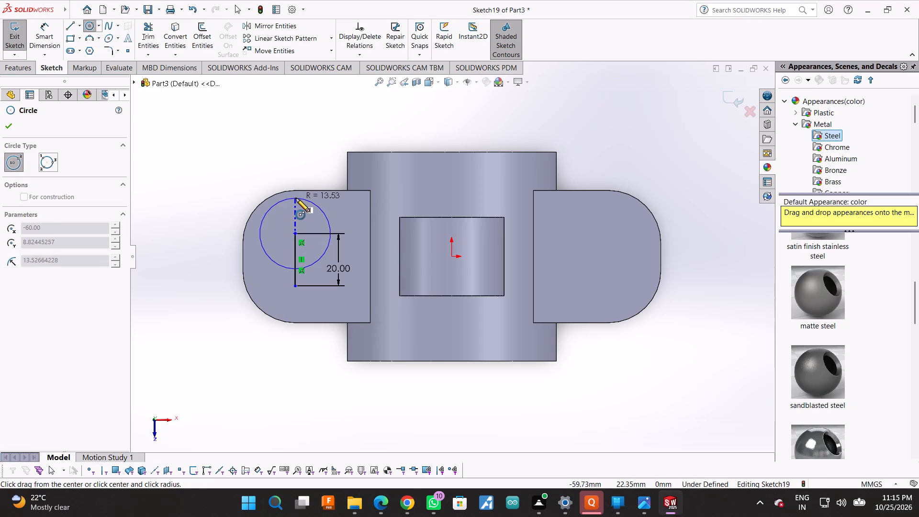
pyautogui.click(294, 205)
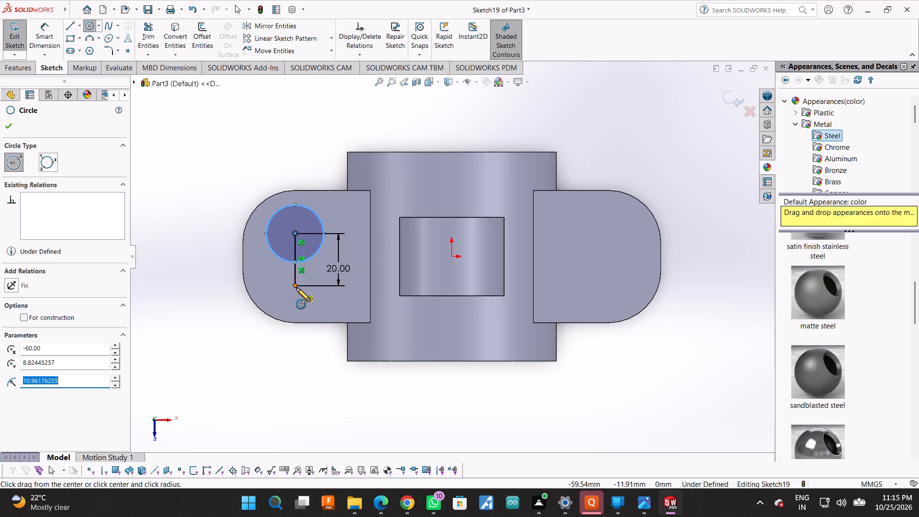
pyautogui.click(295, 285)
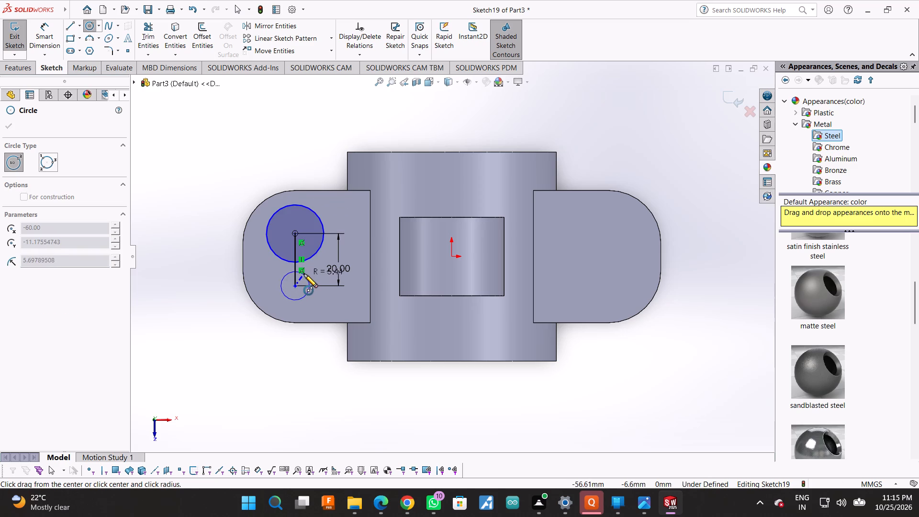
pyautogui.click(304, 273)
# Dimension both circles on the left side block to 10 mm diameter.
pyautogui.click(51, 26)
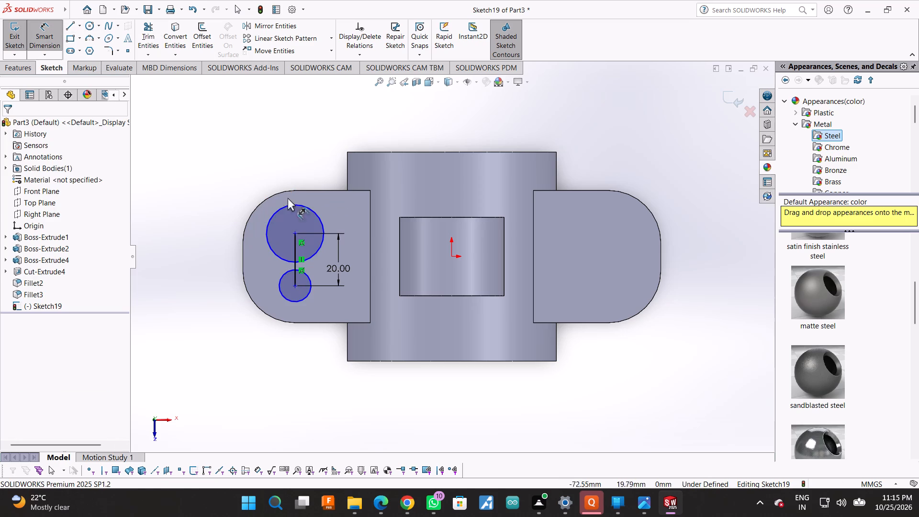
pyautogui.click(305, 207)
pyautogui.click(347, 203)
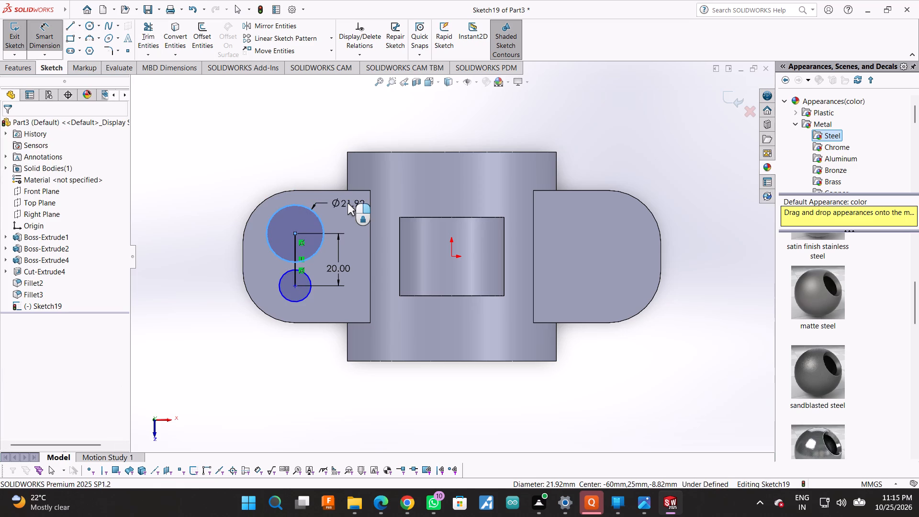
pyautogui.write('10')
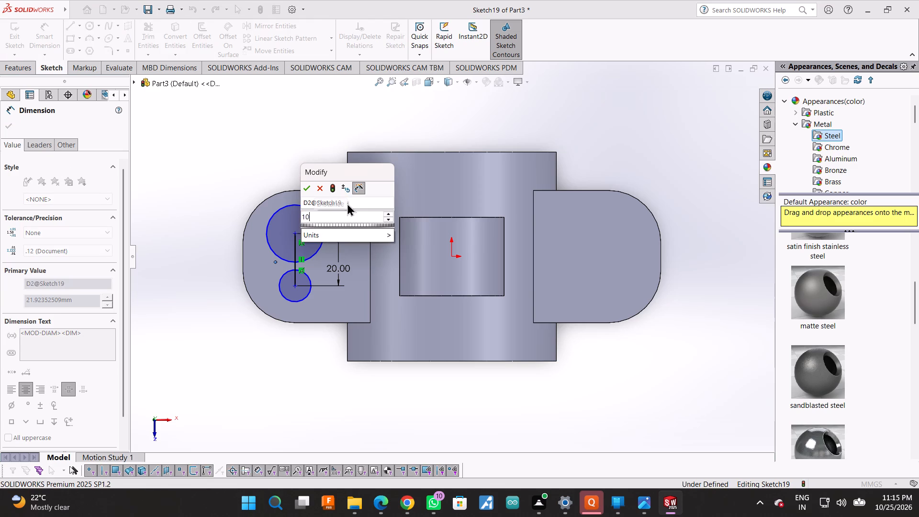
pyautogui.press('Return')
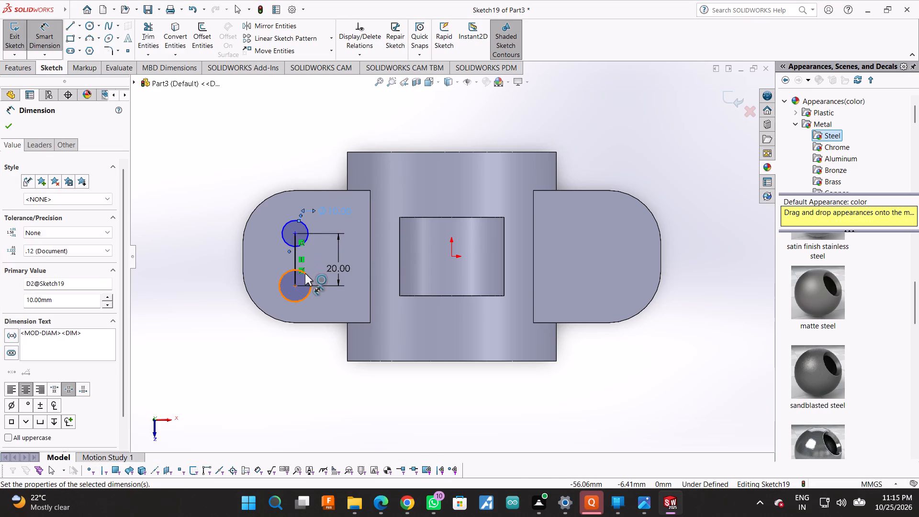
pyautogui.doubleClick(305, 273)
pyautogui.click(328, 310)
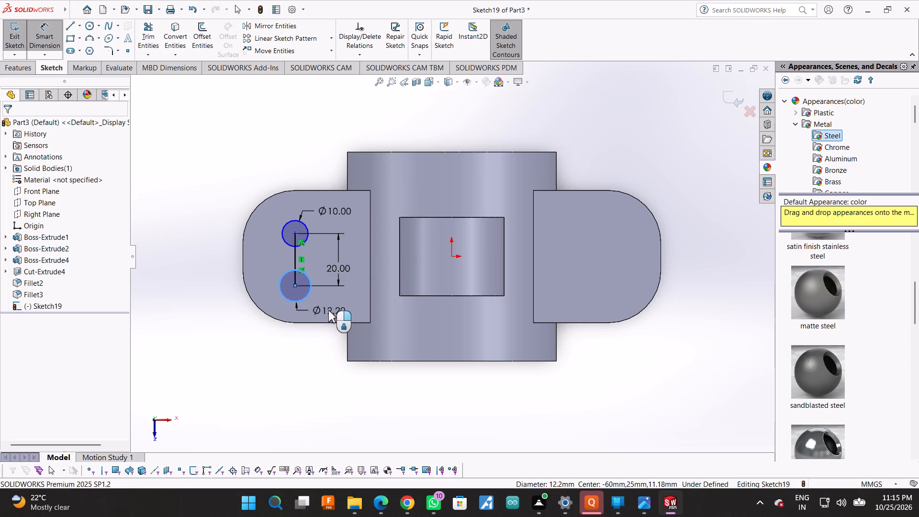
pyautogui.write('10')
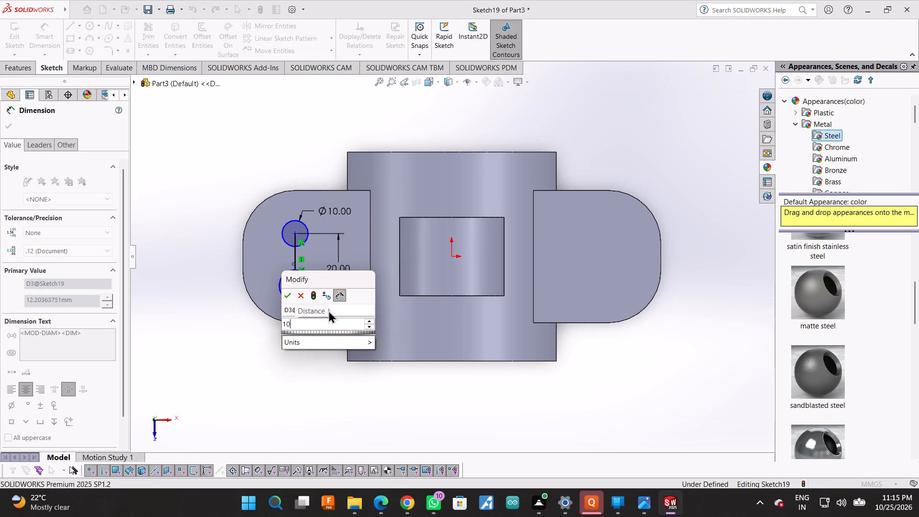
pyautogui.press('Return')
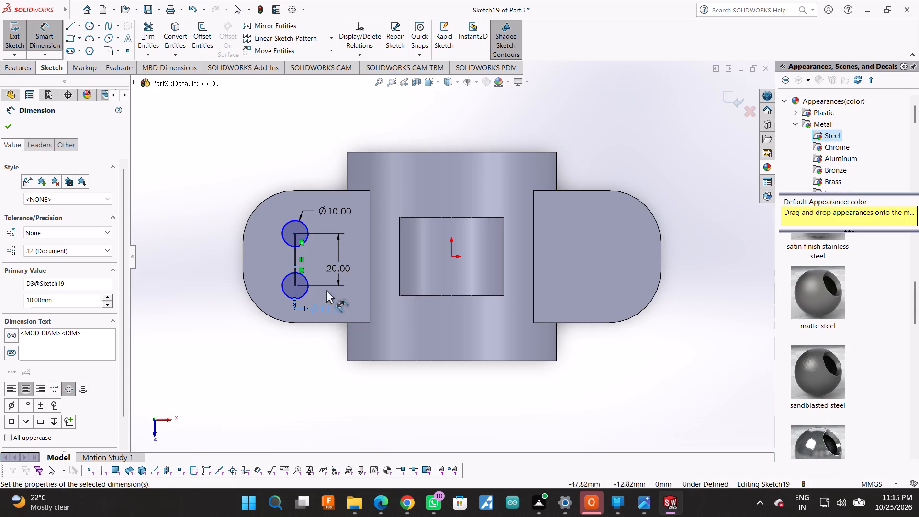
# Trim away the whole vertical line between and inside the two circles.
pyautogui.scroll(-2, 333, 314)
pyautogui.scroll(-2, 294, 176)
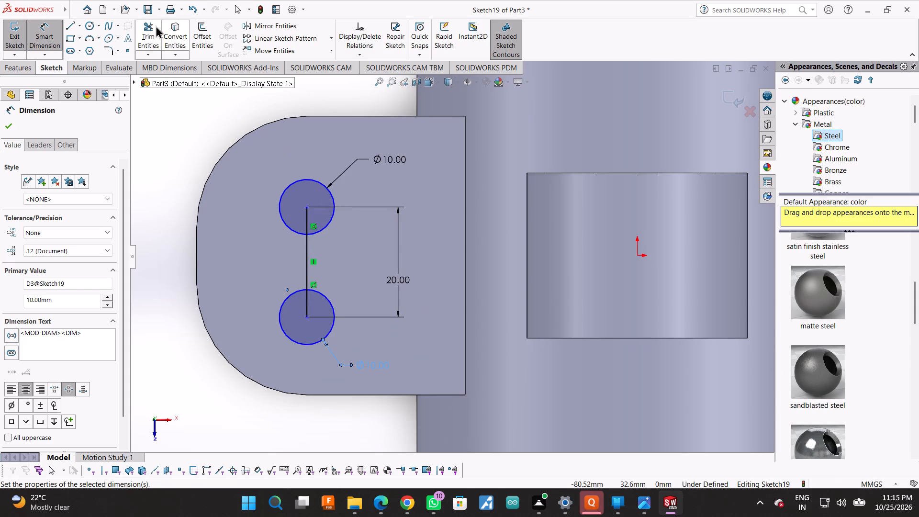
pyautogui.click(151, 25)
pyautogui.moveTo(296, 204); pyautogui.dragTo(313, 219)
pyautogui.moveTo(329, 261); pyautogui.dragTo(295, 267)
pyautogui.moveTo(318, 309); pyautogui.dragTo(300, 311)
pyautogui.scroll(1, 374, 286)
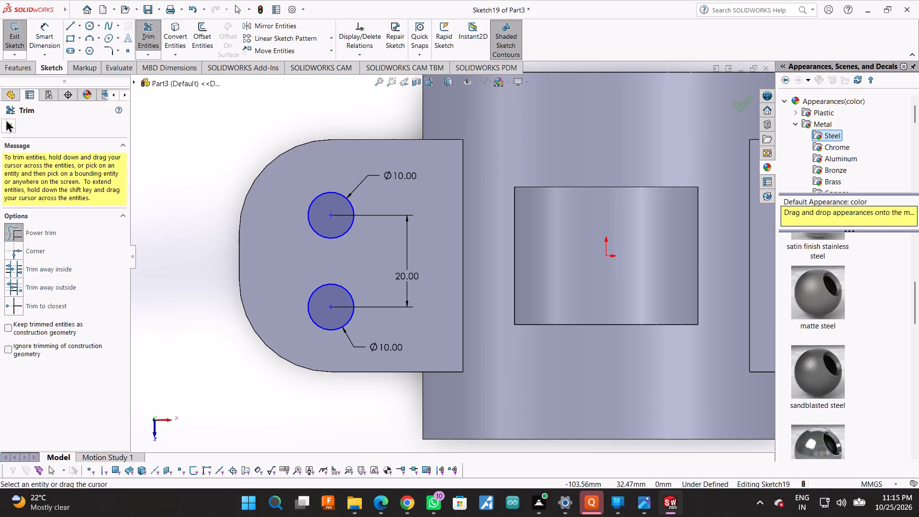
pyautogui.click(5, 130)
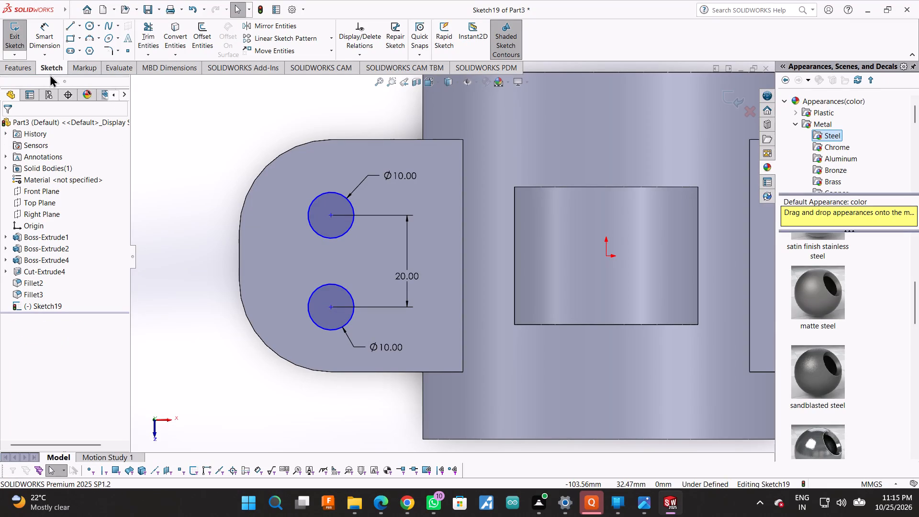
# Cut-extrude the two circles into the left side block with a blind depth of 25 mm.
pyautogui.click(53, 64)
pyautogui.click(28, 67)
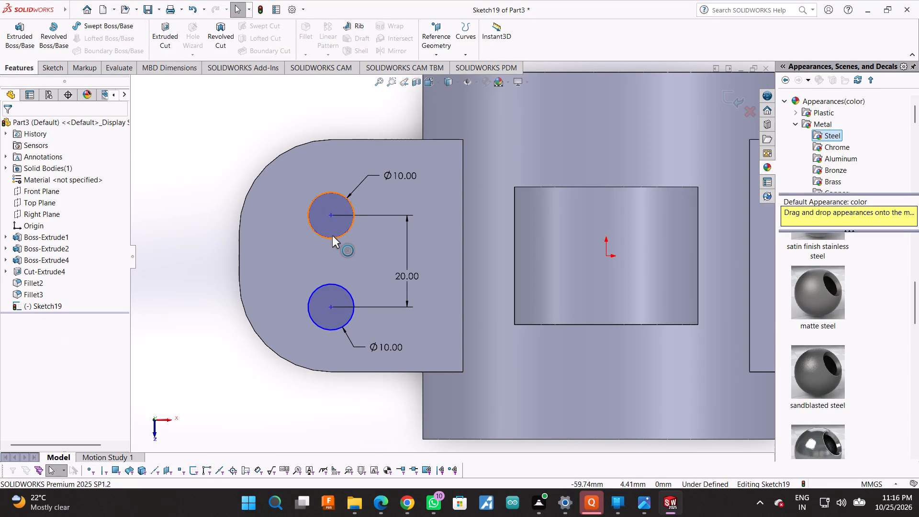
pyautogui.click(165, 38)
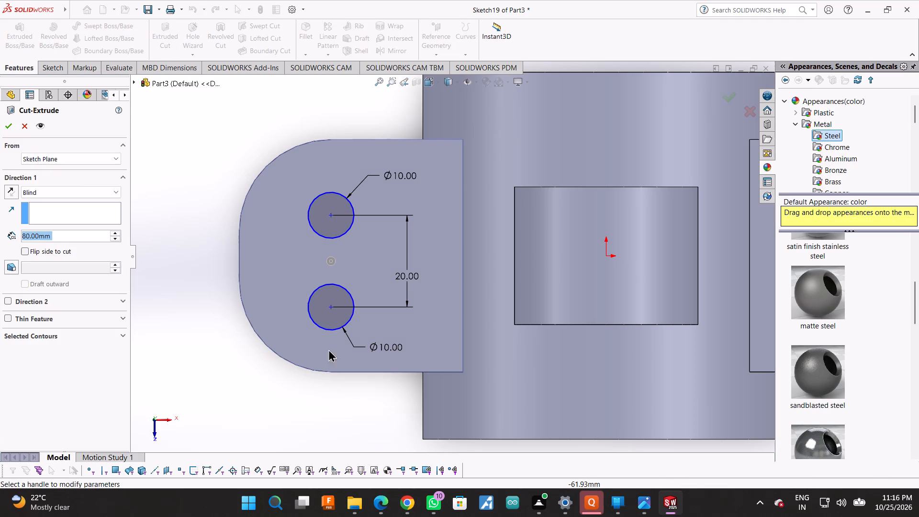
pyautogui.scroll(2, 341, 344)
pyautogui.scroll(1, 561, 393)
pyautogui.rightClick(561, 393)
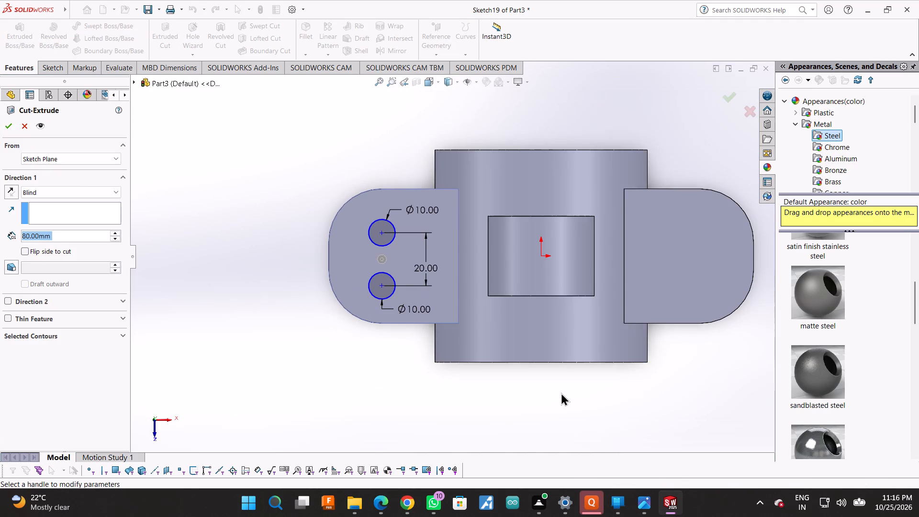
pyautogui.click(429, 411)
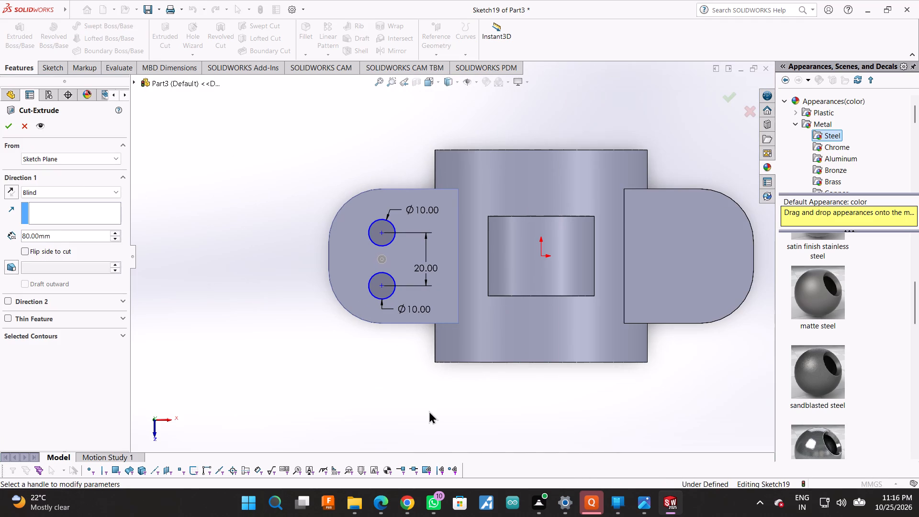
pyautogui.scroll(-1, 405, 327)
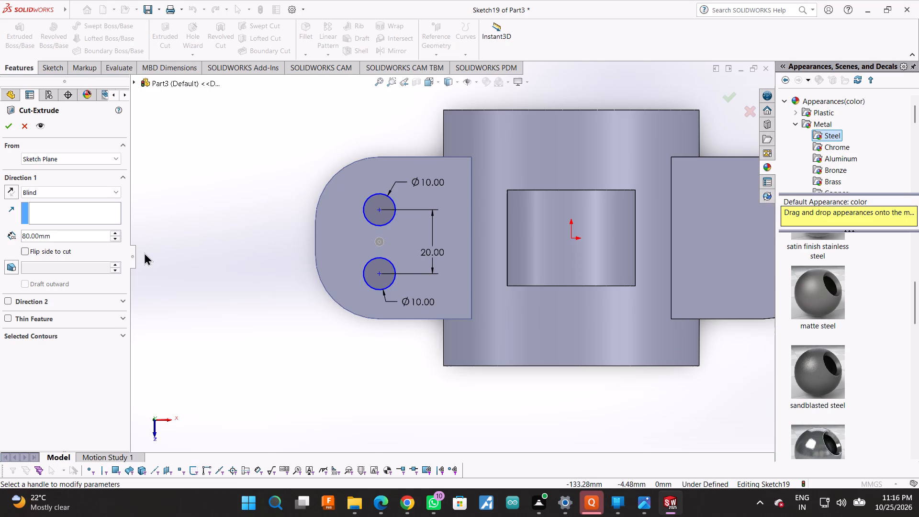
pyautogui.doubleClick(49, 238)
pyautogui.write('25')
pyautogui.press('Return')
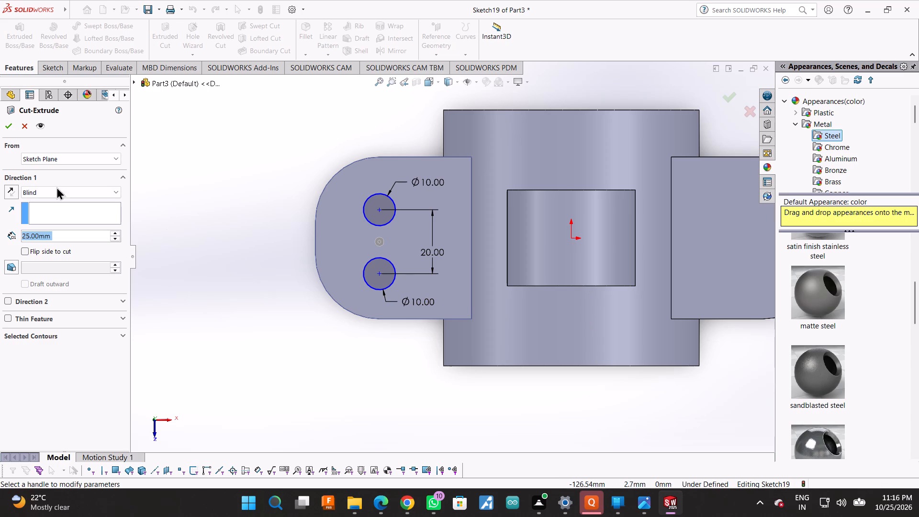
pyautogui.click(7, 132)
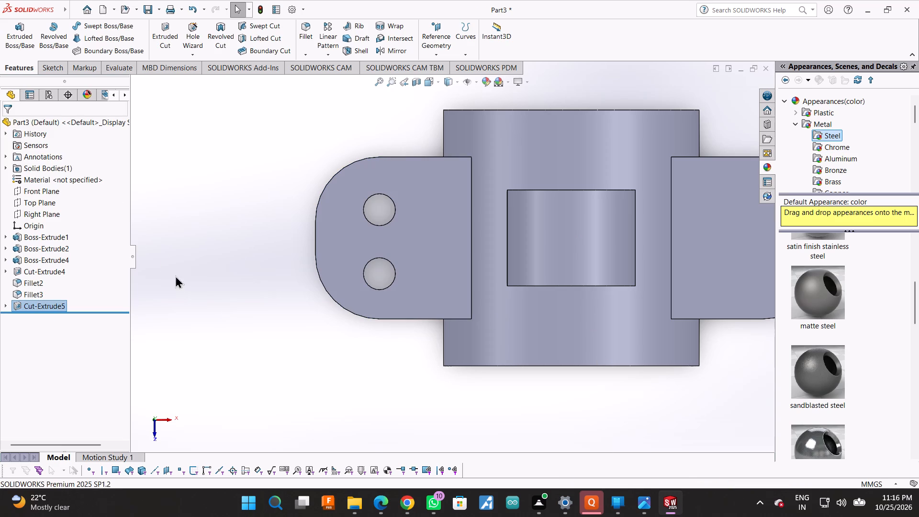
# Rotate the bracket to examine the left side block's two holes, the upright and the half-ring from several angles.
pyautogui.rightClick(392, 329)
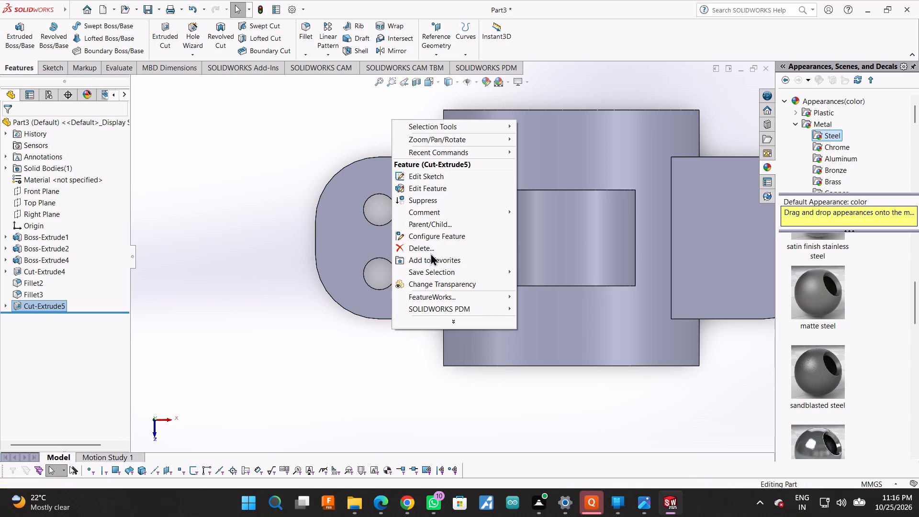
pyautogui.click(432, 142)
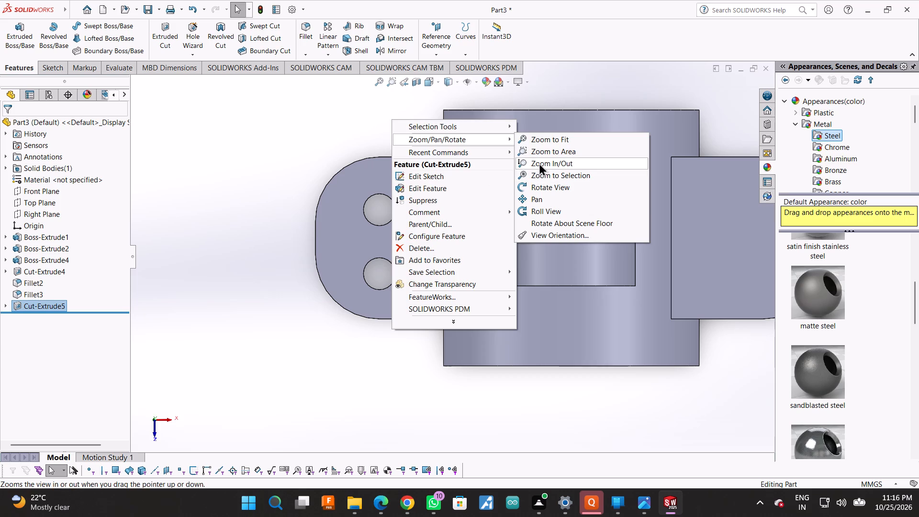
pyautogui.click(539, 163)
pyautogui.rightClick(372, 371)
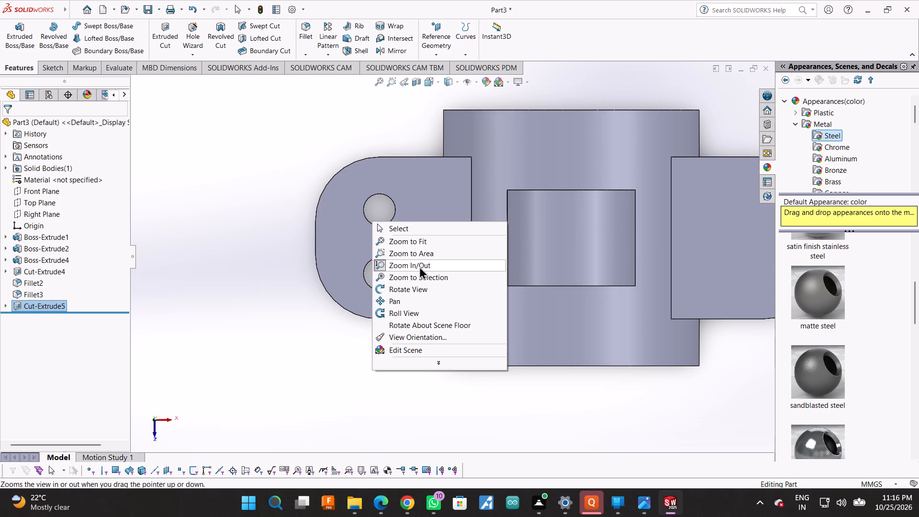
pyautogui.click(412, 292)
pyautogui.moveTo(391, 360); pyautogui.dragTo(416, 297)
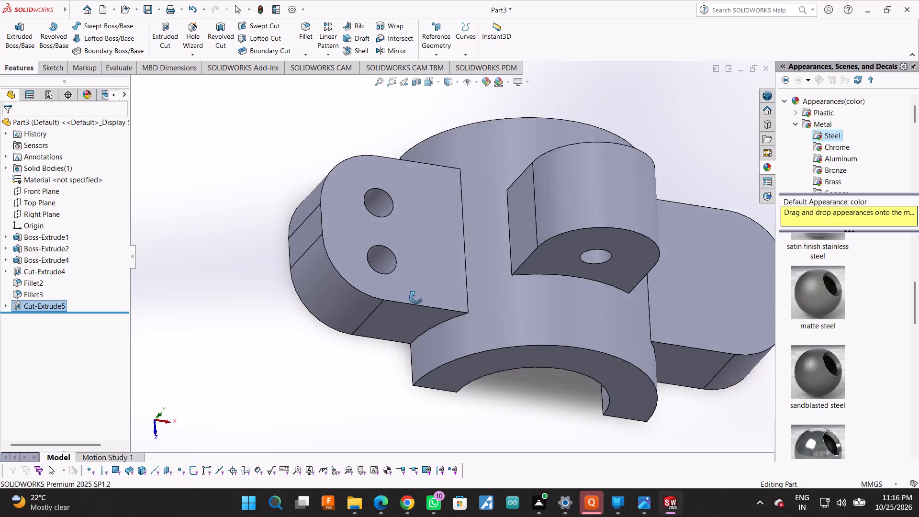
pyautogui.moveTo(416, 297); pyautogui.dragTo(346, 223)
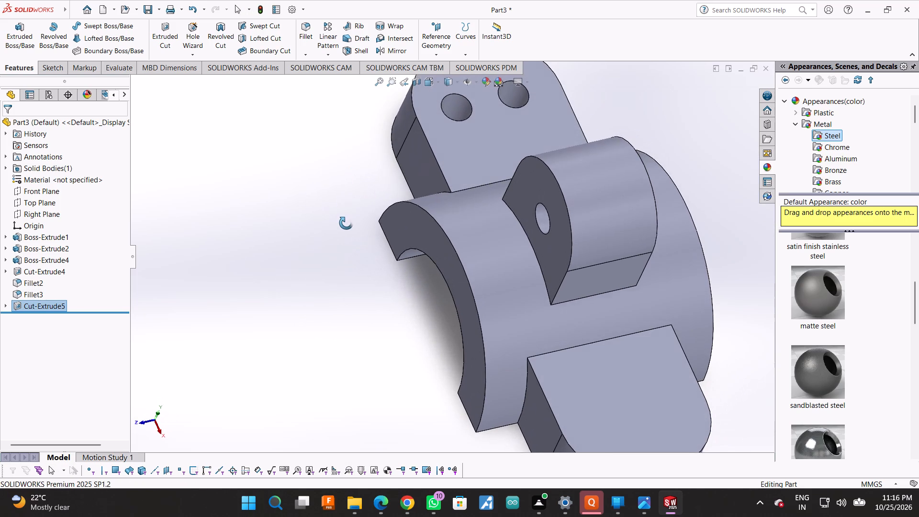
pyautogui.moveTo(346, 223); pyautogui.dragTo(341, 270)
pyautogui.scroll(2, 338, 262)
pyautogui.moveTo(737, 394); pyautogui.dragTo(740, 390)
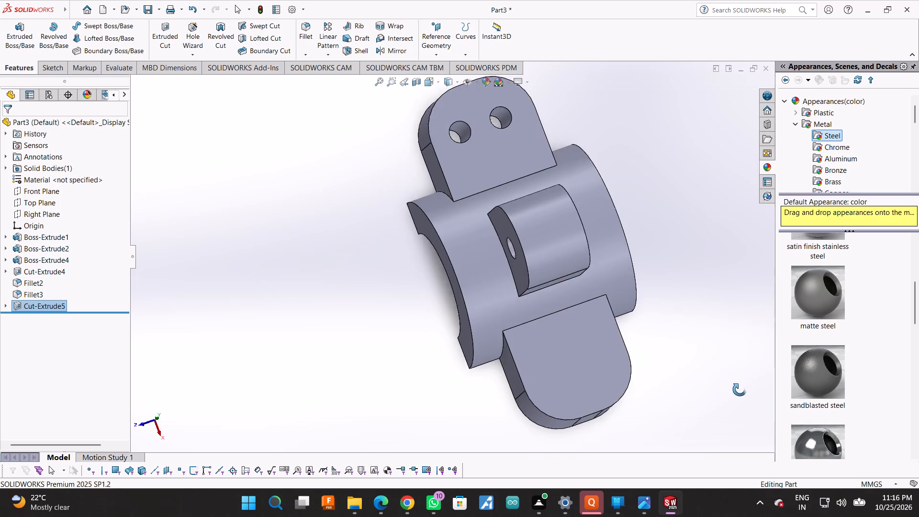
pyautogui.moveTo(740, 390); pyautogui.dragTo(807, 255)
pyautogui.moveTo(255, 197); pyautogui.dragTo(284, 315)
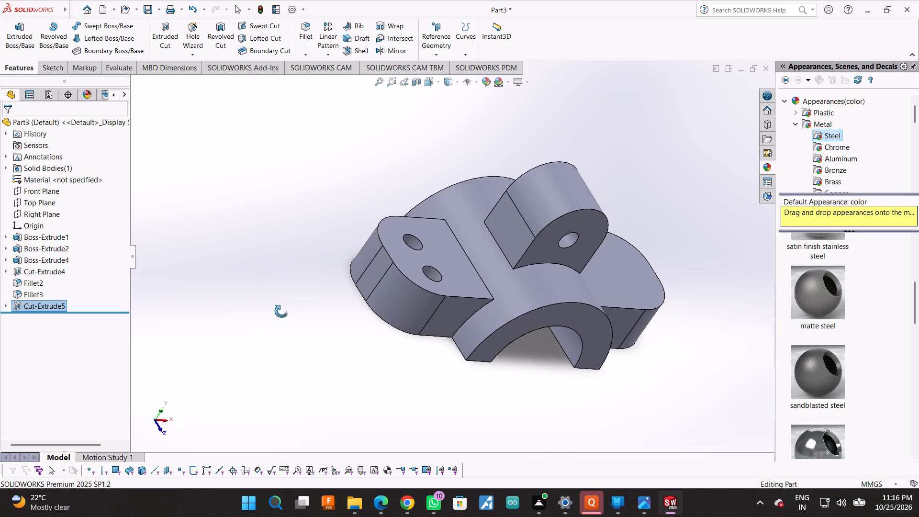
pyautogui.moveTo(277, 303); pyautogui.dragTo(192, 257)
pyautogui.moveTo(371, 204); pyautogui.dragTo(393, 219)
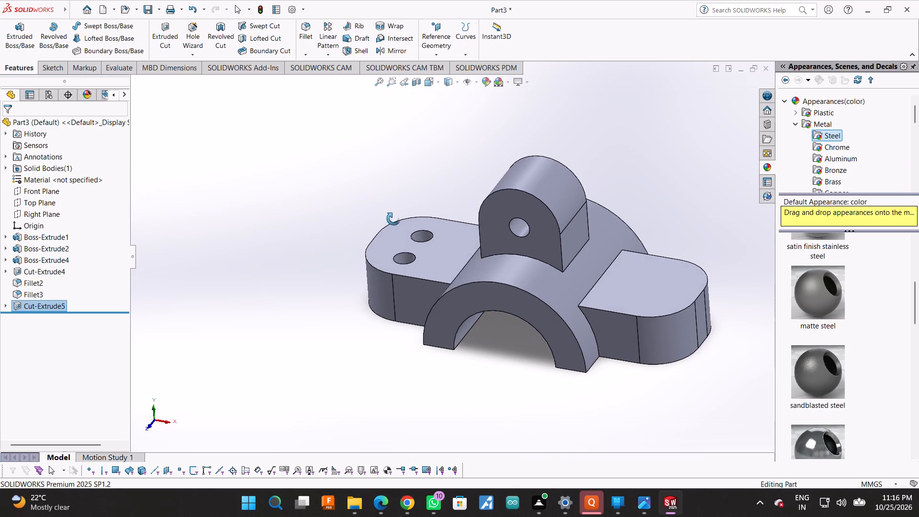
pyautogui.moveTo(393, 219); pyautogui.dragTo(395, 219)
pyautogui.moveTo(738, 159); pyautogui.dragTo(742, 193)
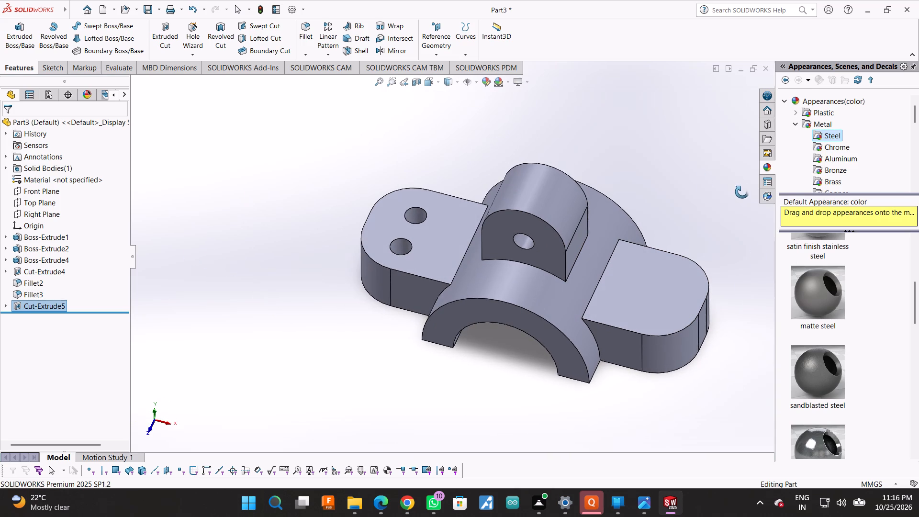
pyautogui.scroll(1, 669, 157)
pyautogui.scroll(-1, 653, 197)
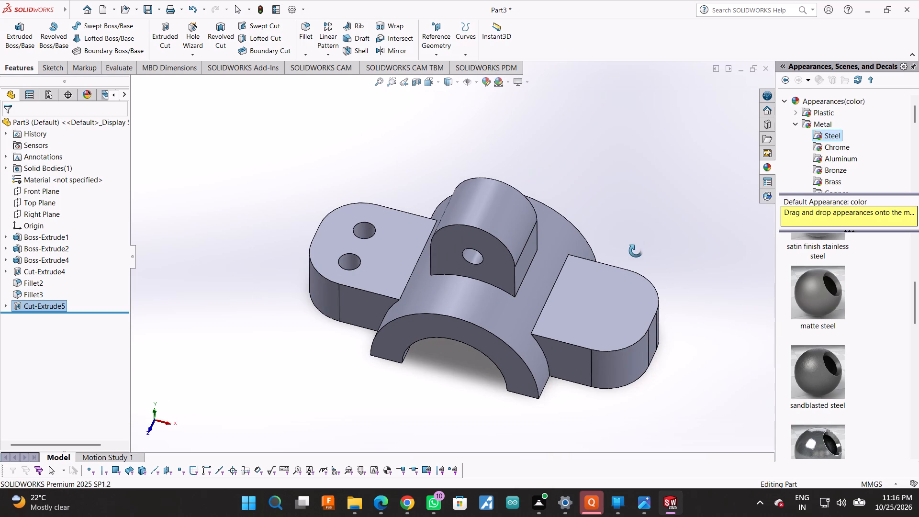
pyautogui.moveTo(636, 251); pyautogui.dragTo(653, 152)
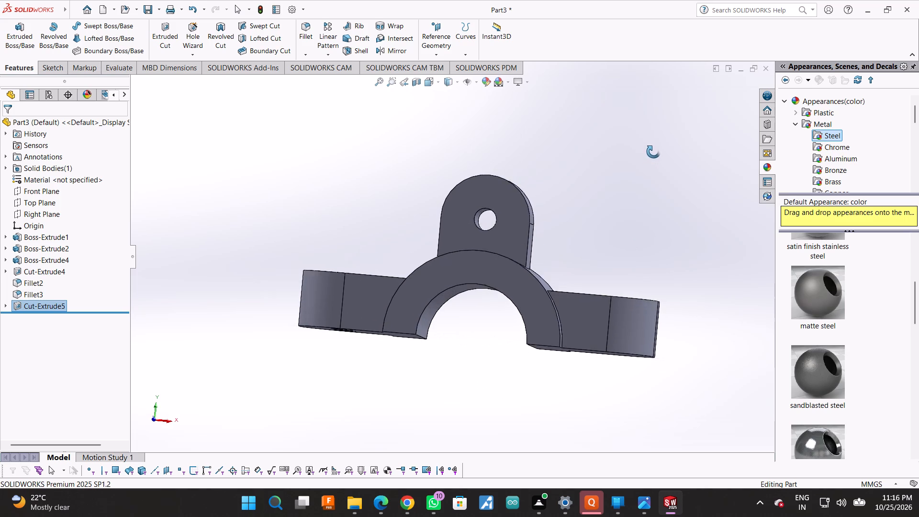
pyautogui.moveTo(653, 152); pyautogui.dragTo(621, 221)
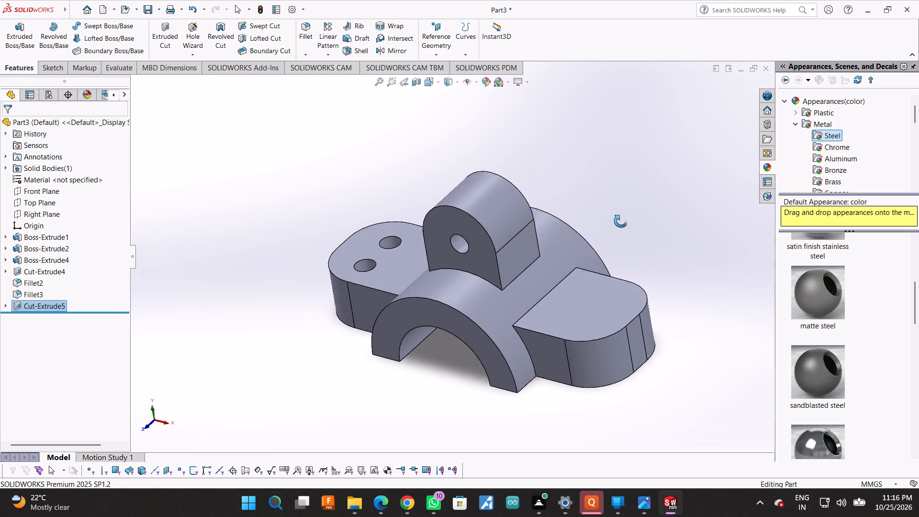
pyautogui.moveTo(621, 221); pyautogui.dragTo(625, 218)
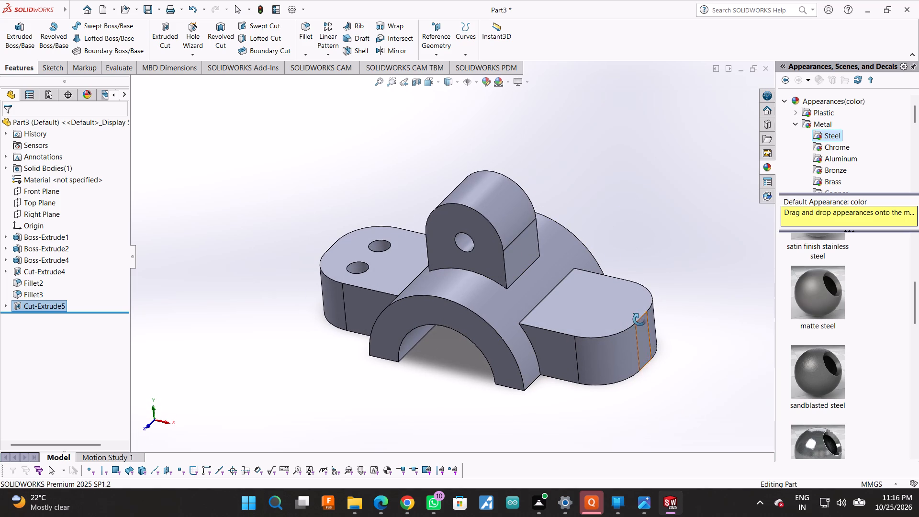
# Start a sketch on the right side block's top face and draw a vertical line about 26 mm long, aligned with the rounded corners' centres.
pyautogui.moveTo(661, 238); pyautogui.dragTo(669, 299)
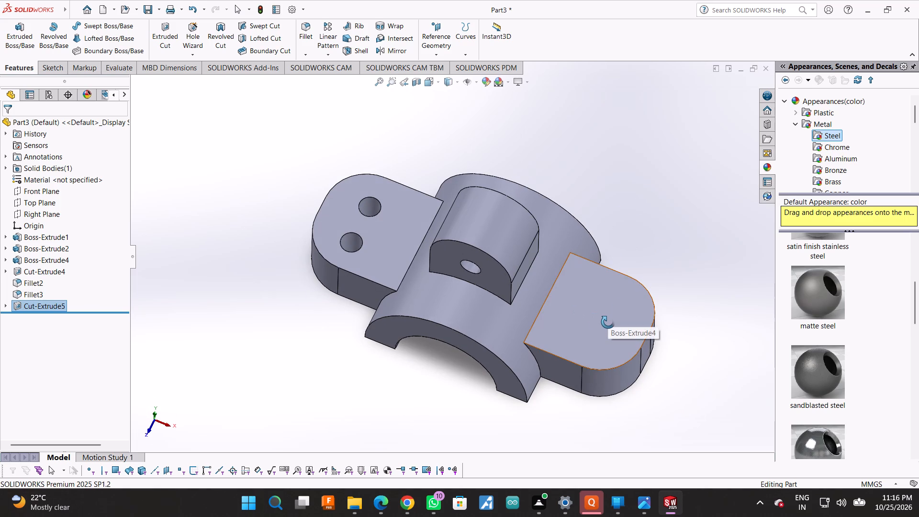
pyautogui.click(608, 322)
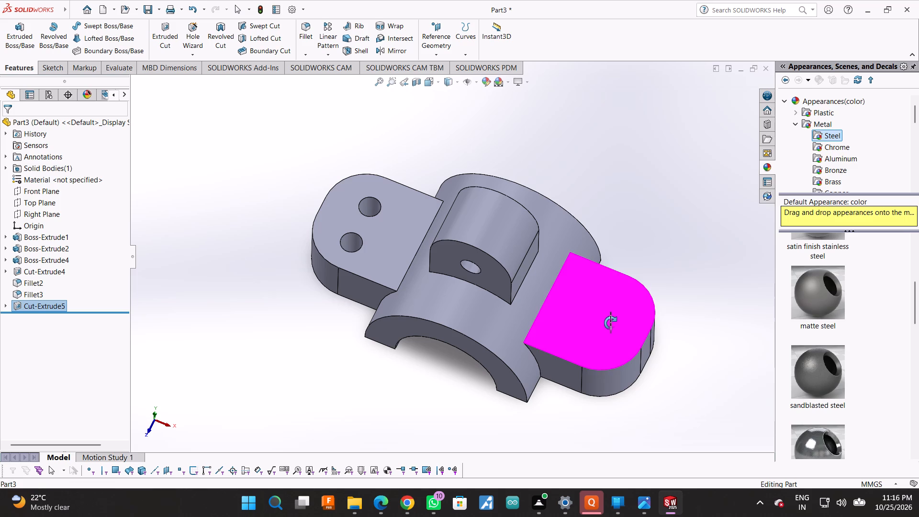
pyautogui.rightClick(610, 323)
pyautogui.click(620, 332)
pyautogui.click(608, 325)
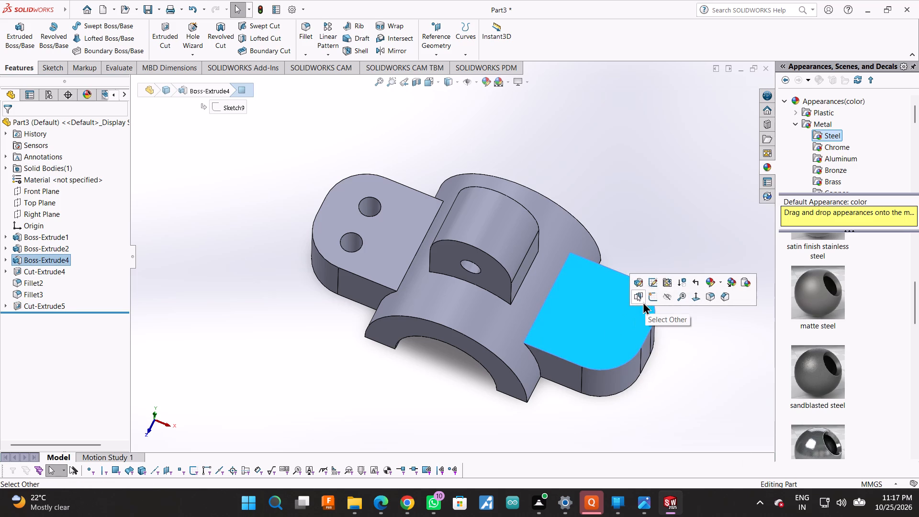
pyautogui.click(654, 294)
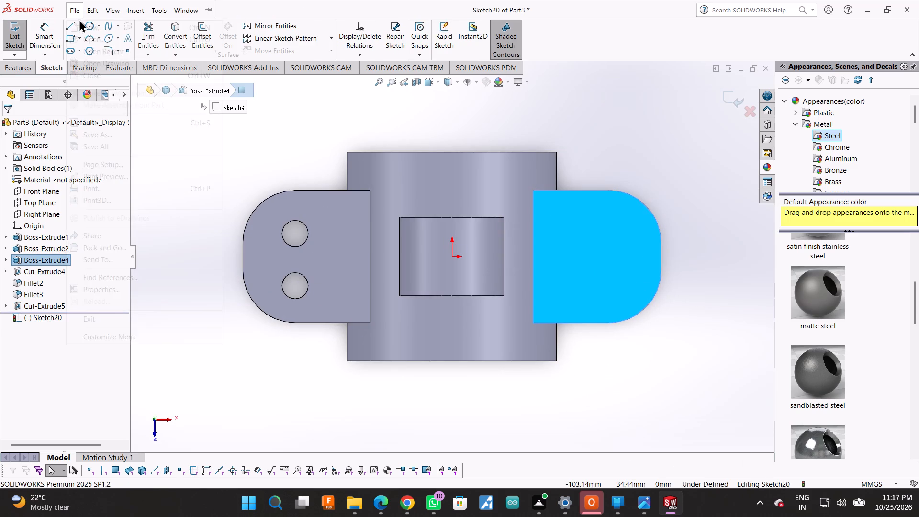
pyautogui.click(244, 109)
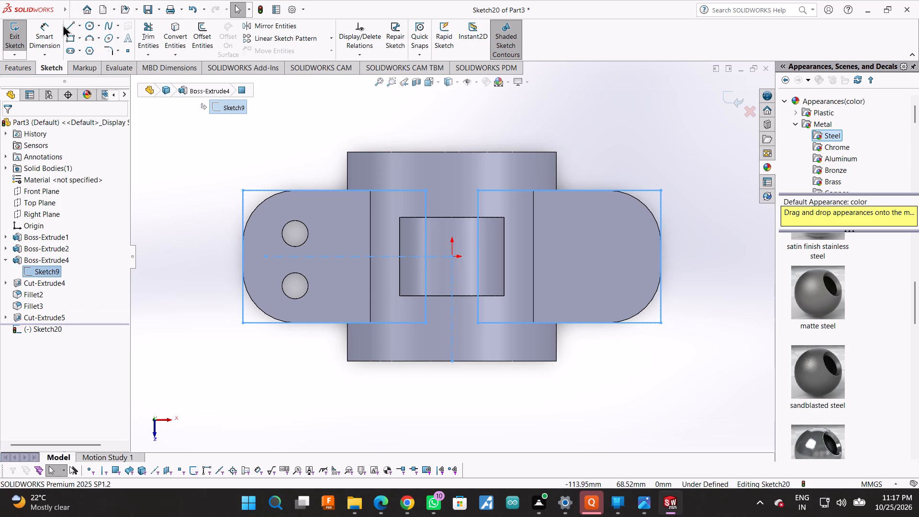
pyautogui.click(67, 26)
pyautogui.click(621, 269)
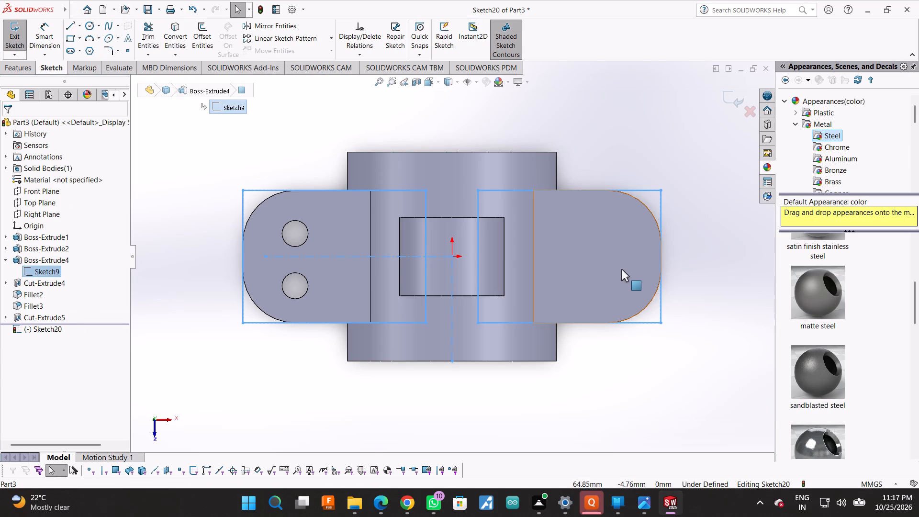
pyautogui.click(598, 253)
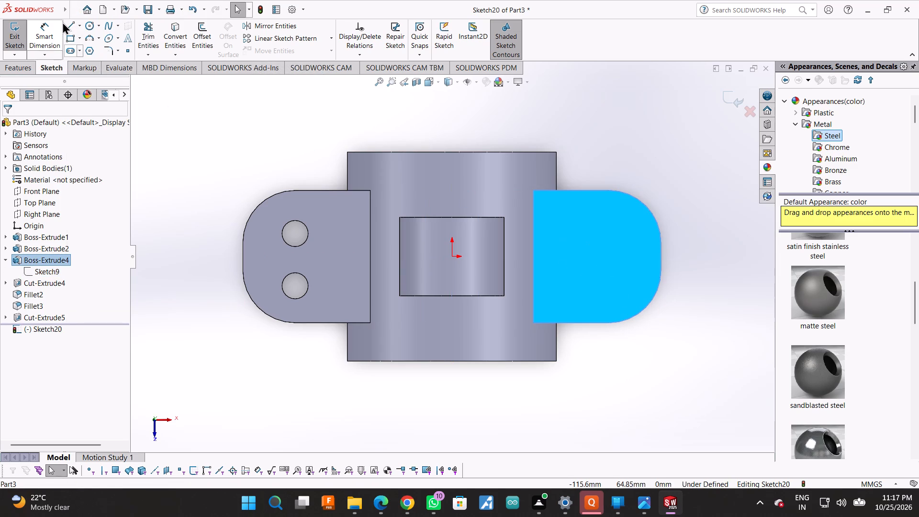
pyautogui.click(65, 24)
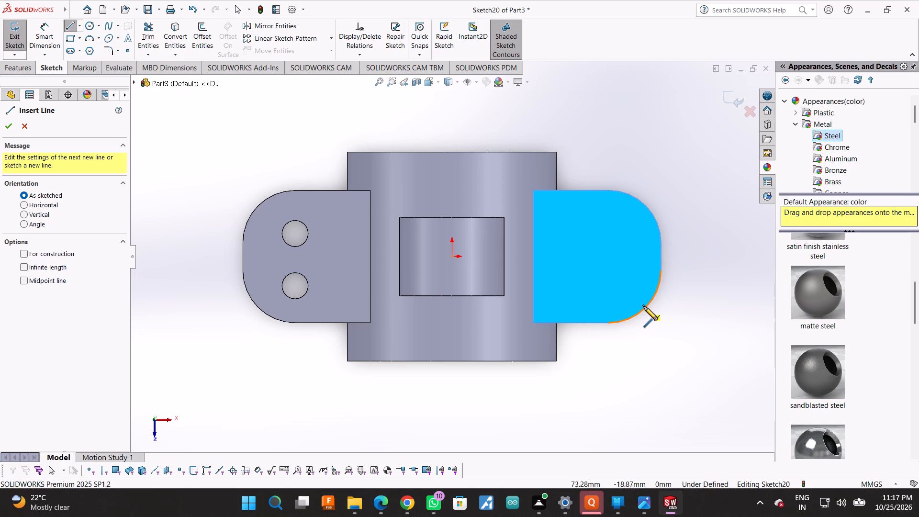
pyautogui.click(610, 286)
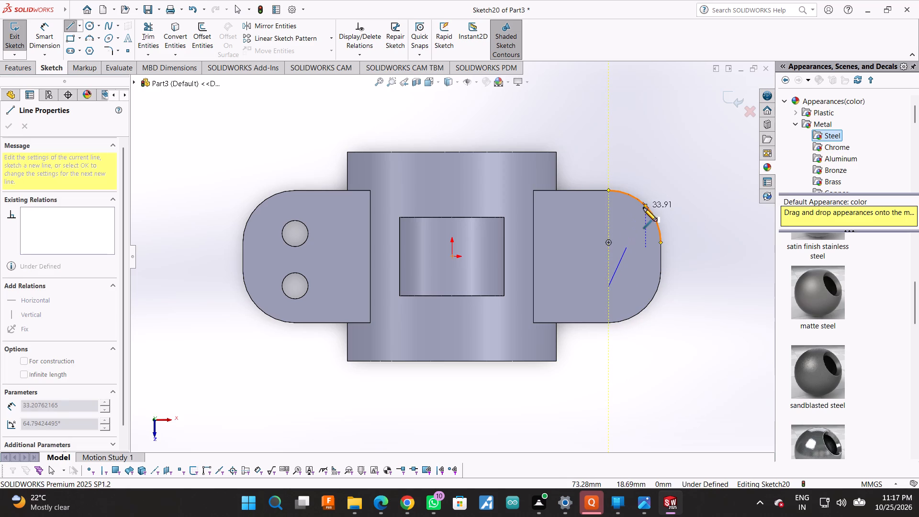
pyautogui.click(609, 217)
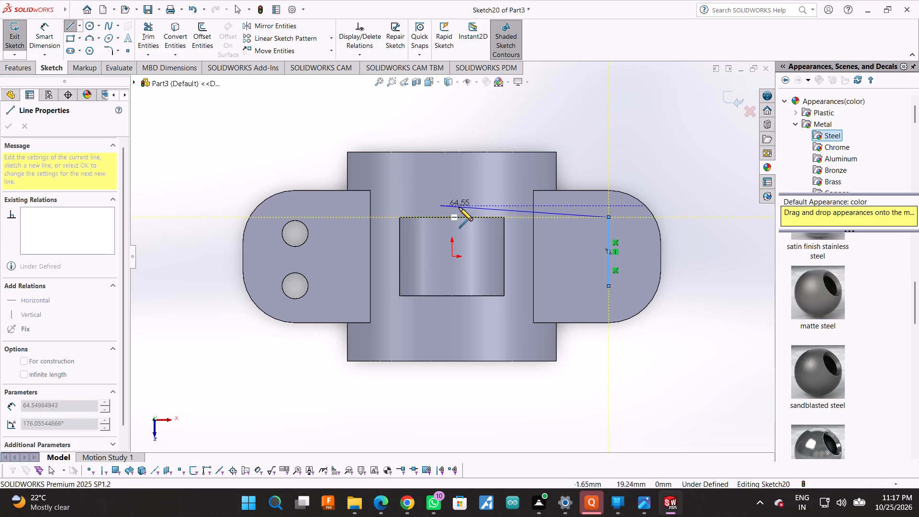
# Dimension the vertical line on the right side block to 20 mm.
pyautogui.click(46, 24)
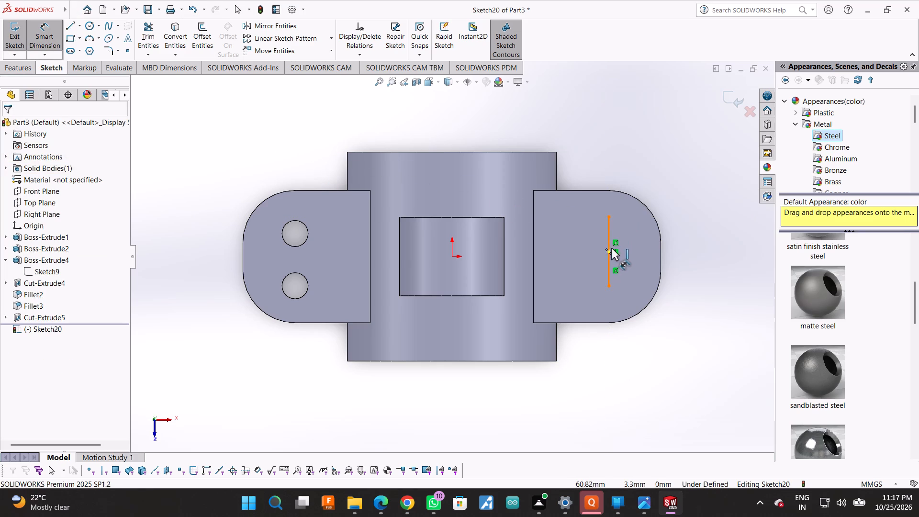
pyautogui.click(608, 242)
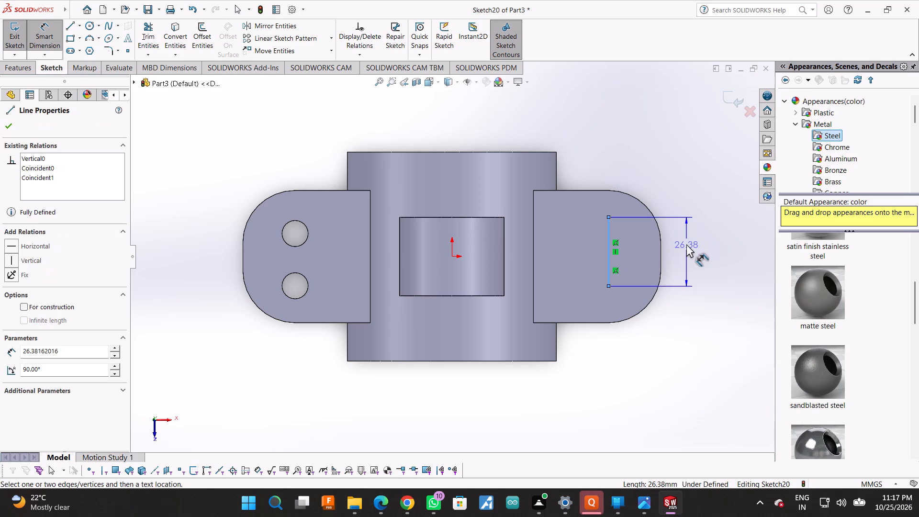
pyautogui.click(686, 244)
pyautogui.write('20')
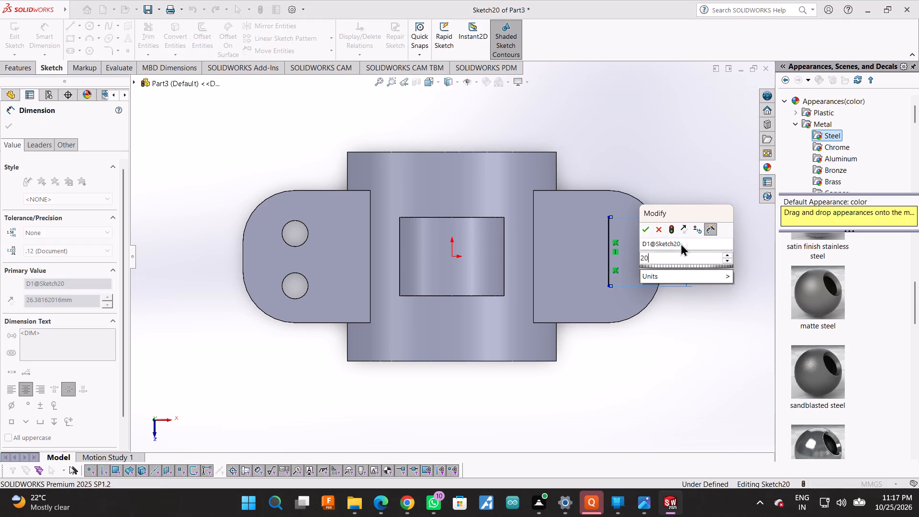
pyautogui.press('Return')
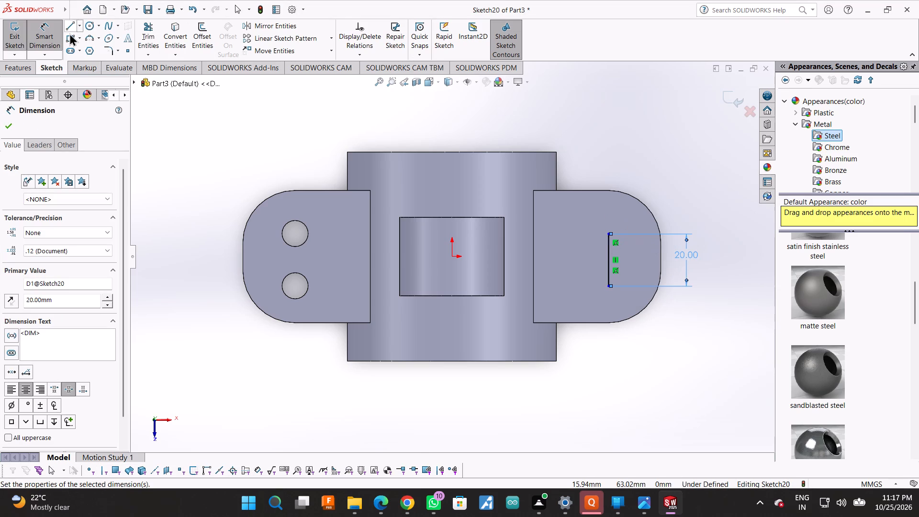
# Draw circles about 17 mm and 16 mm in diameter centred on the upper and lower ends of the vertical line.
pyautogui.click(84, 26)
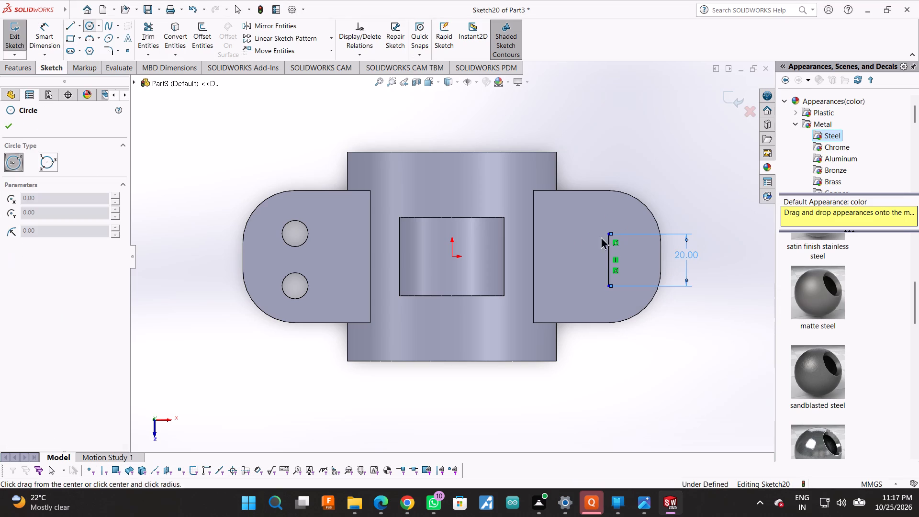
pyautogui.click(611, 233)
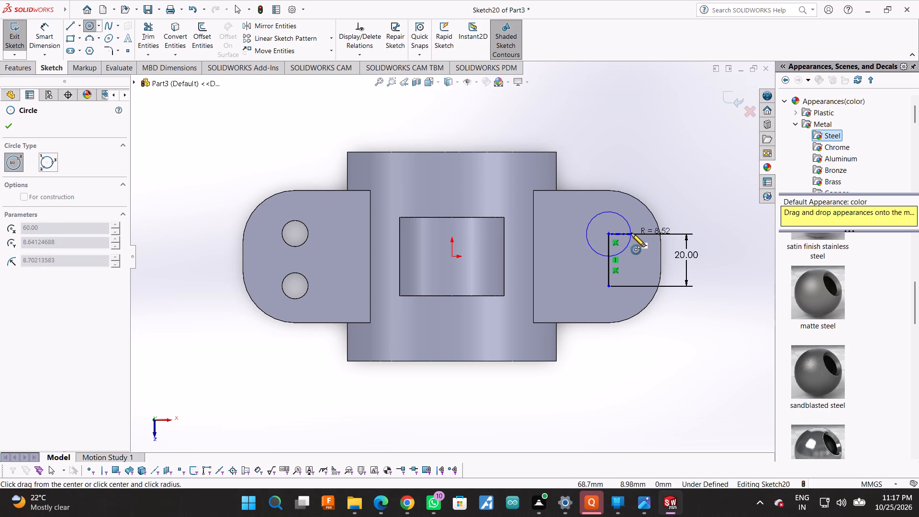
pyautogui.click(631, 233)
pyautogui.click(609, 286)
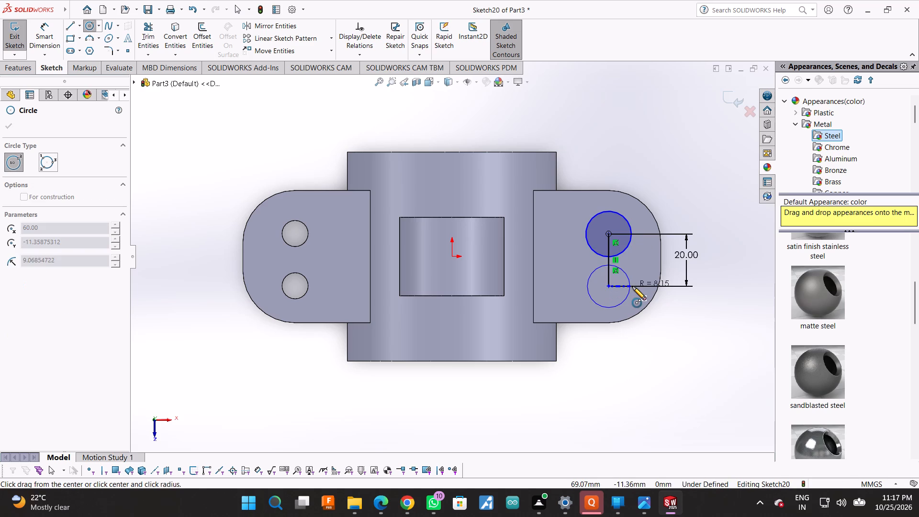
pyautogui.click(629, 285)
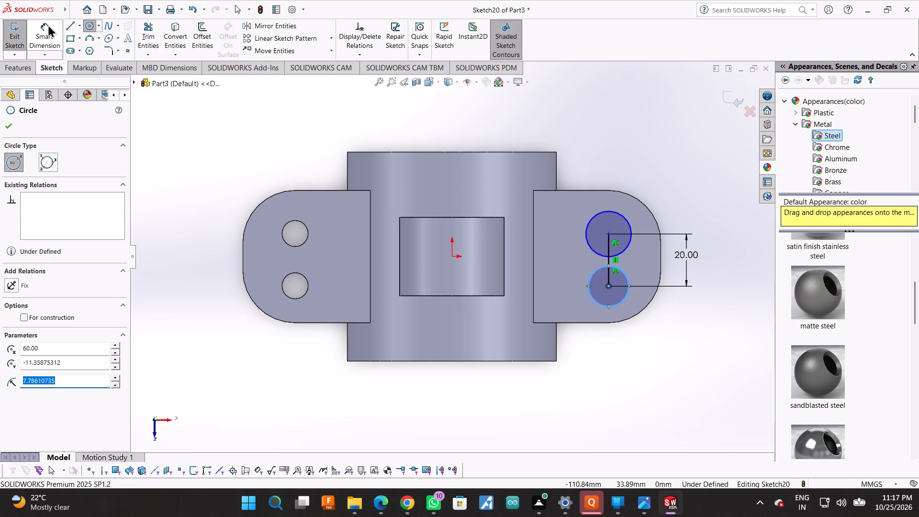
# Dimension both circles on the right side block to 10 mm diameter.
pyautogui.click(48, 24)
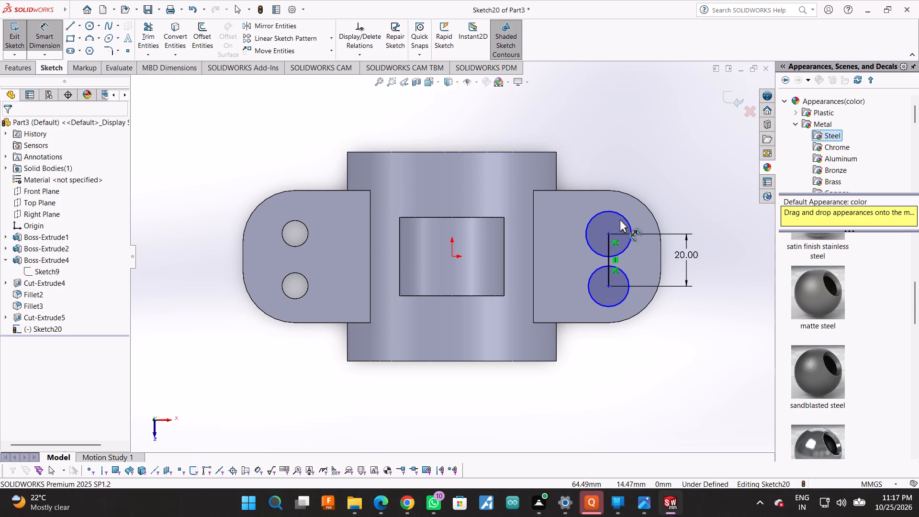
pyautogui.click(628, 217)
pyautogui.click(671, 174)
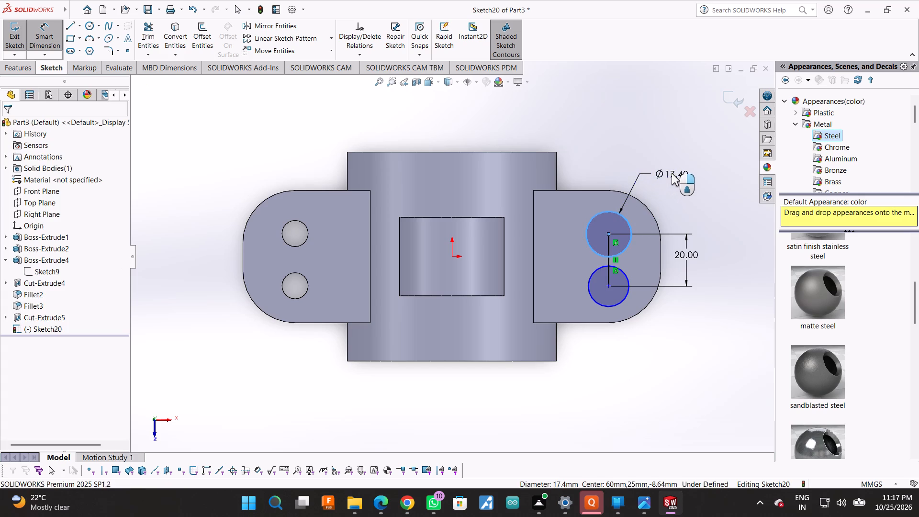
pyautogui.write('10')
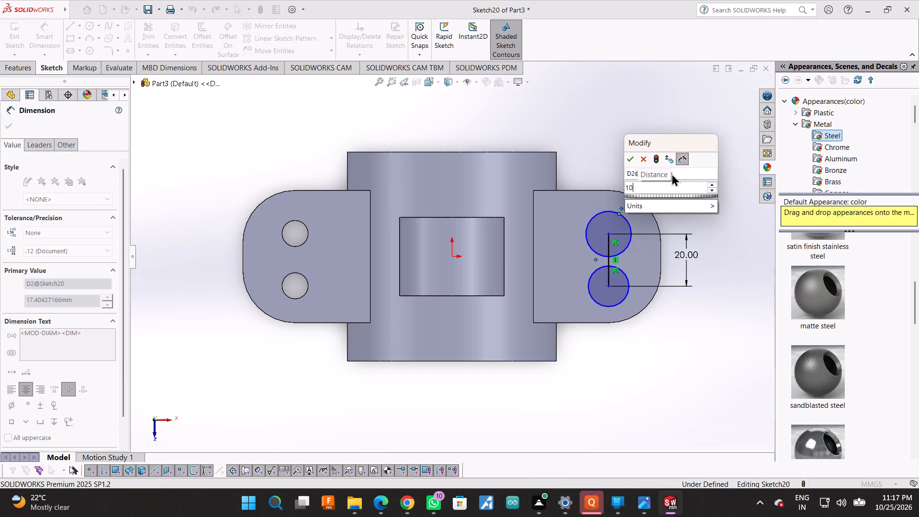
pyautogui.press('Return')
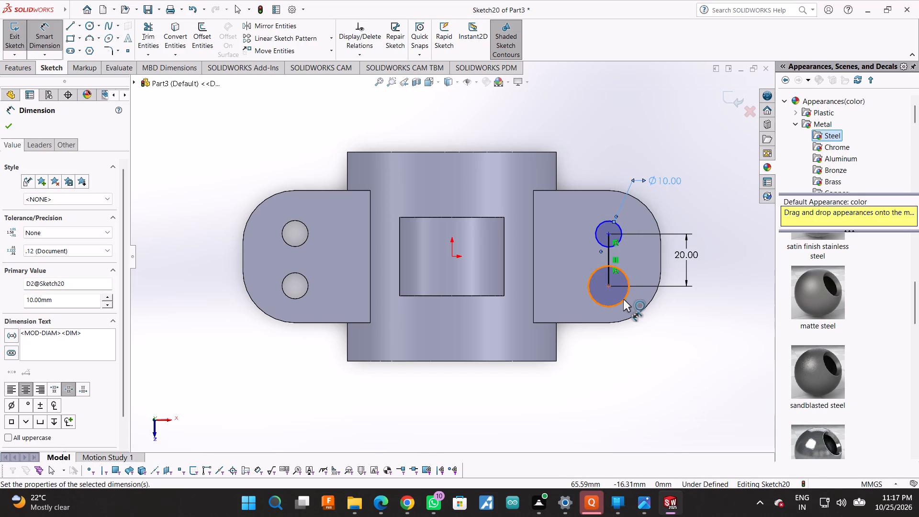
pyautogui.click(623, 299)
pyautogui.click(698, 340)
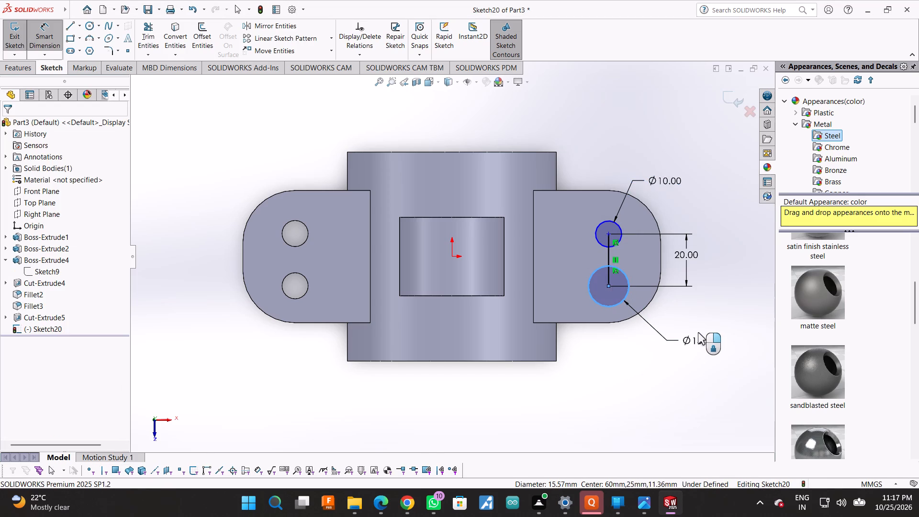
pyautogui.write('10')
pyautogui.press('Return')
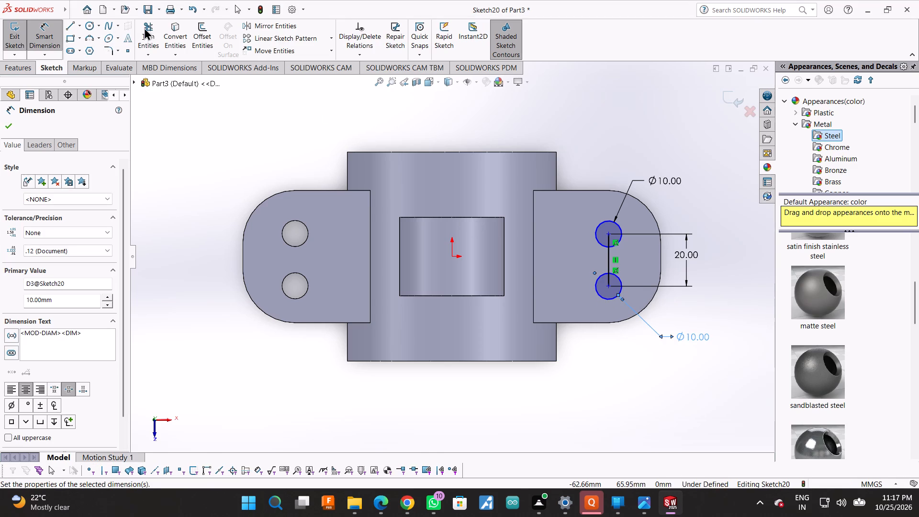
# Trim away the whole vertical line between and inside the right side block's two circles.
pyautogui.click(146, 27)
pyautogui.moveTo(600, 256); pyautogui.dragTo(616, 253)
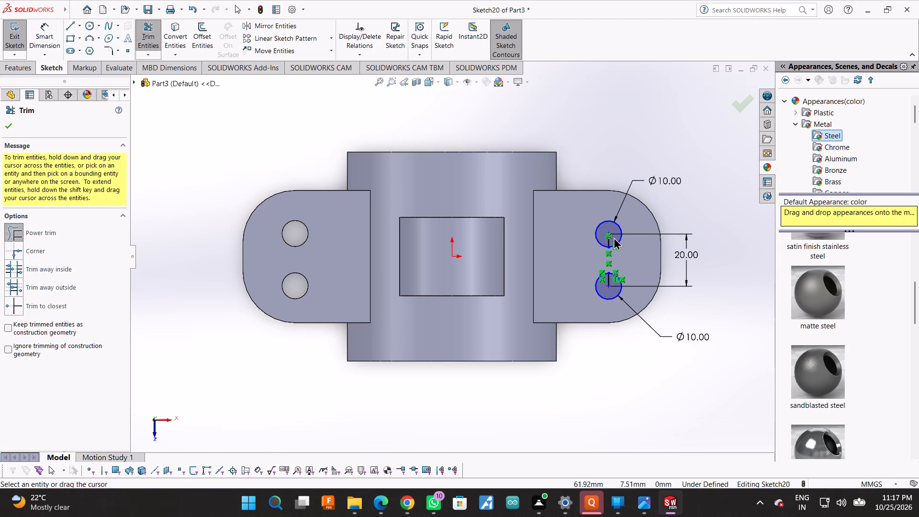
pyautogui.scroll(-5, 614, 237)
pyautogui.moveTo(548, 243); pyautogui.dragTo(534, 241)
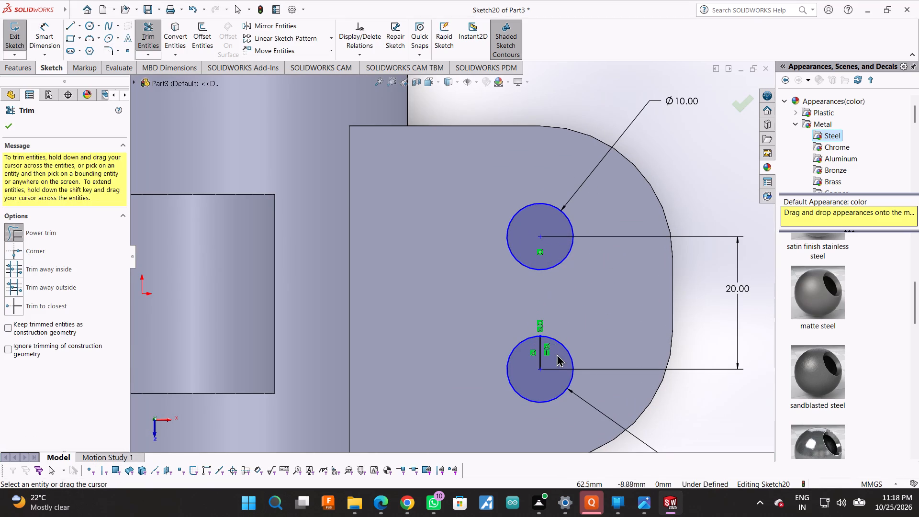
pyautogui.moveTo(534, 360); pyautogui.dragTo(546, 359)
pyautogui.scroll(2, 585, 358)
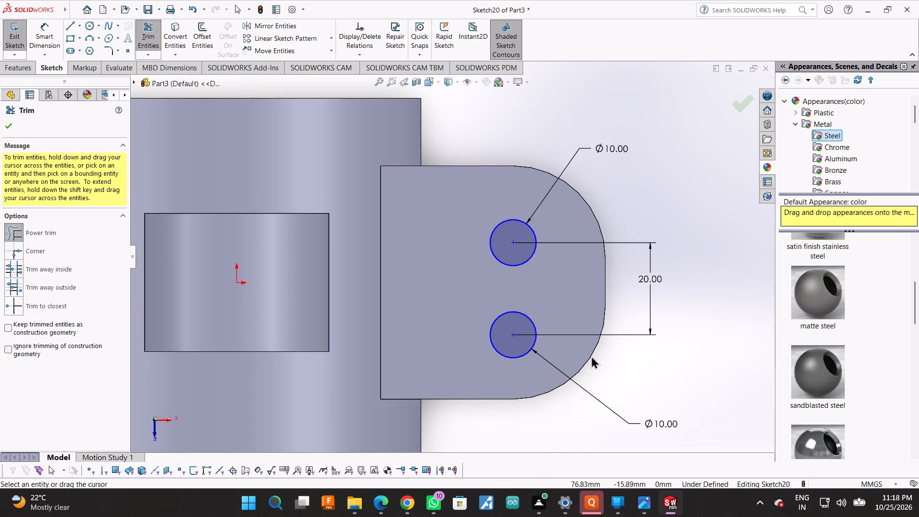
pyautogui.scroll(2, 593, 356)
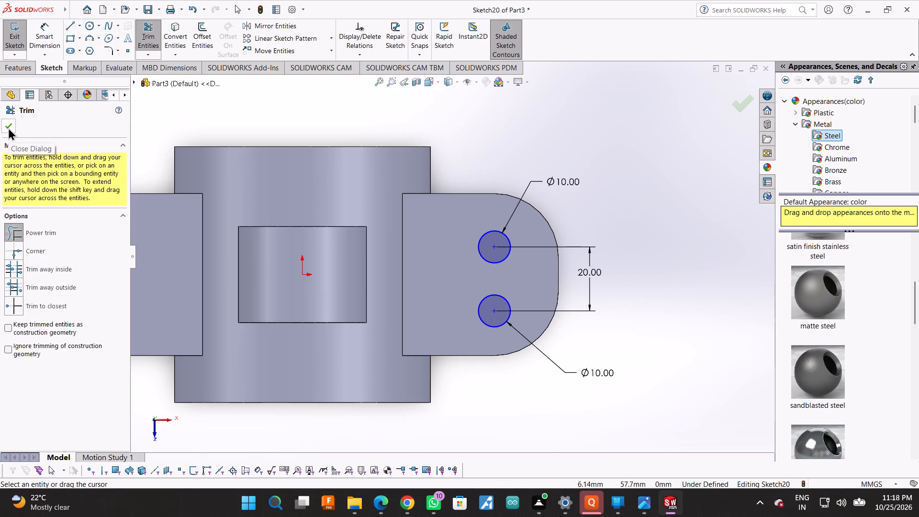
pyautogui.click(8, 127)
# Cut-extrude the two circles into the right side block with a blind depth of 25 mm.
pyautogui.click(34, 69)
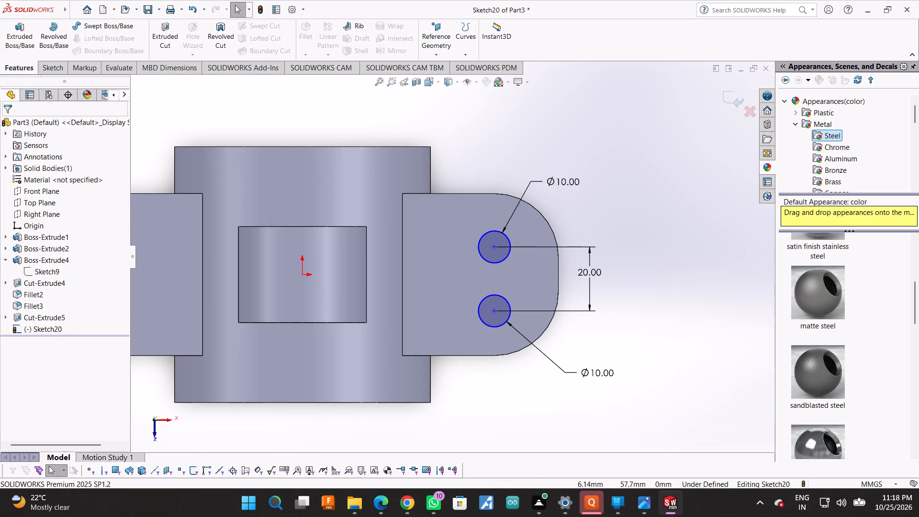
pyautogui.click(170, 28)
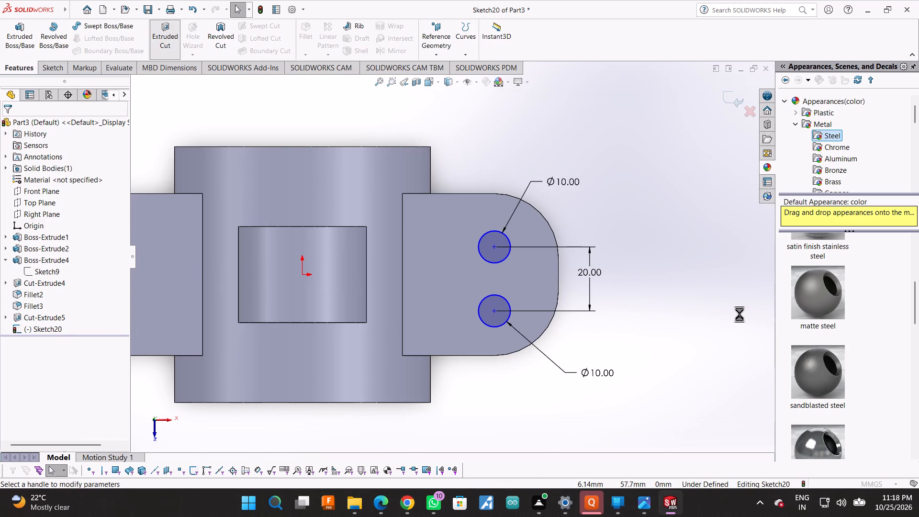
pyautogui.moveTo(708, 346); pyautogui.dragTo(648, 353, button='middle')
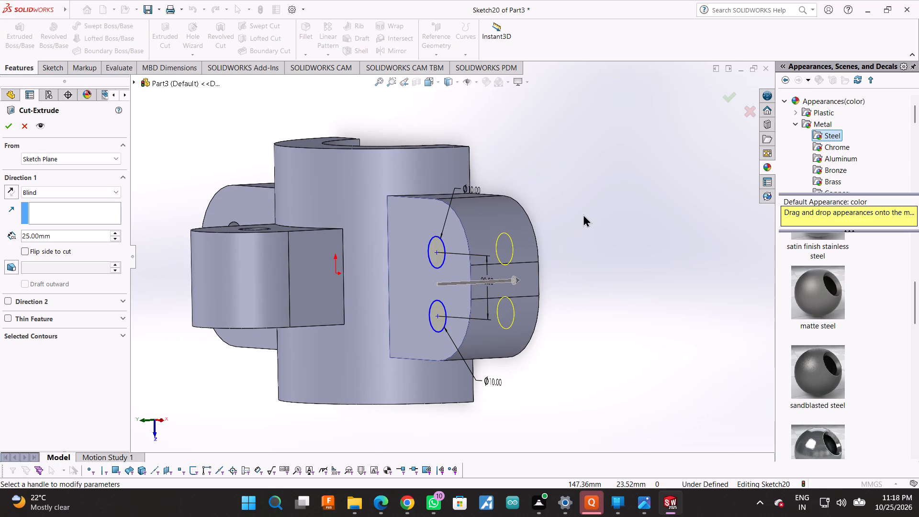
pyautogui.click(2, 121)
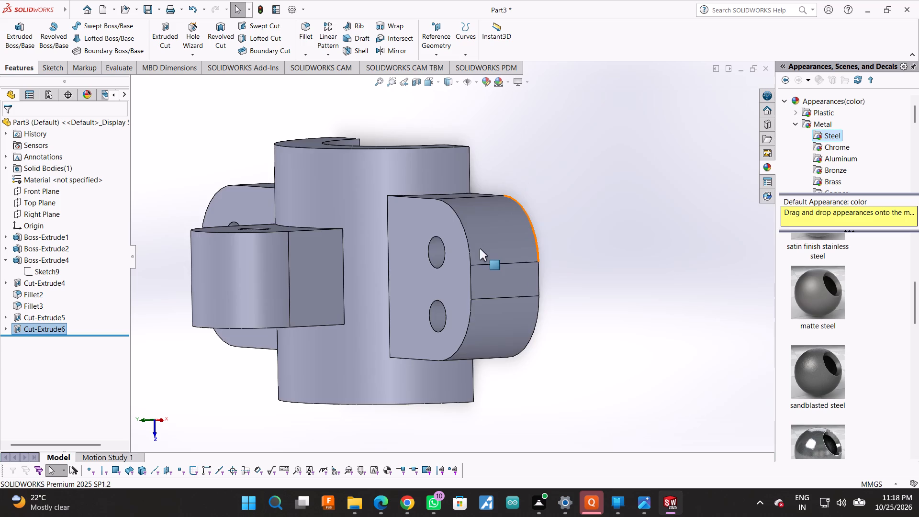
# Examine the bracket from the front, above and up close, checking the half-ring, the holed upright and both side blocks' hole pairs.
pyautogui.scroll(3, 562, 274)
pyautogui.rightClick(639, 285)
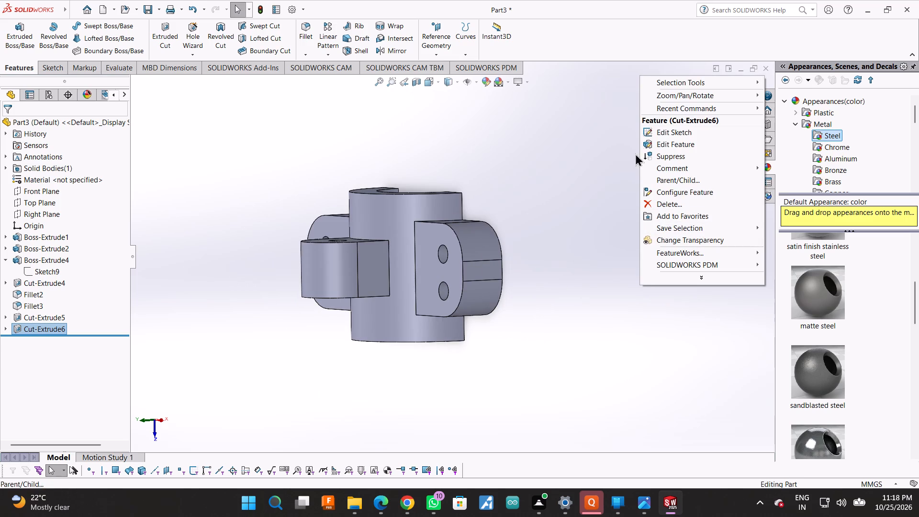
pyautogui.click(700, 99)
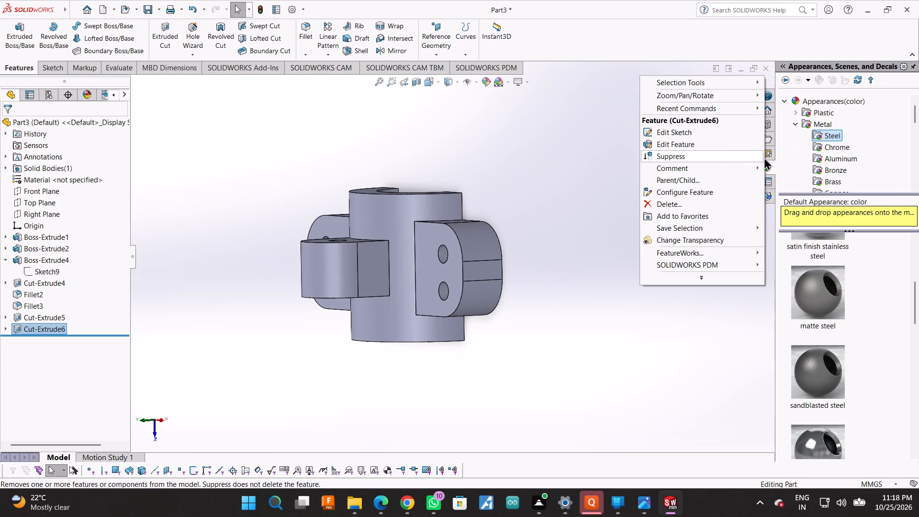
pyautogui.click(690, 101)
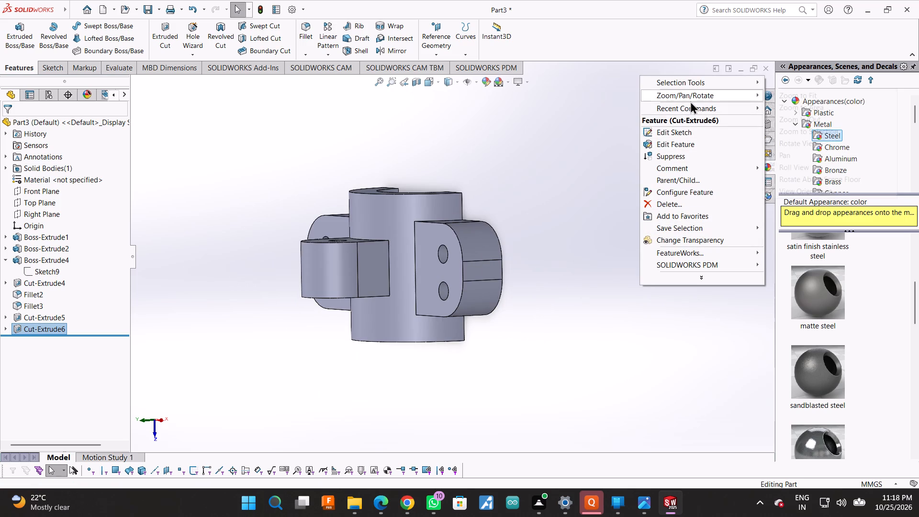
pyautogui.click(706, 101)
pyautogui.click(763, 144)
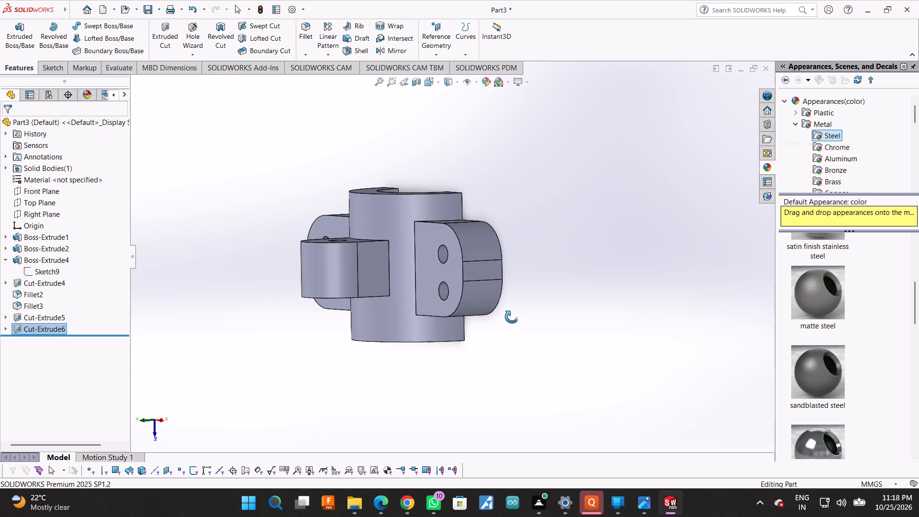
pyautogui.moveTo(522, 301); pyautogui.dragTo(571, 119)
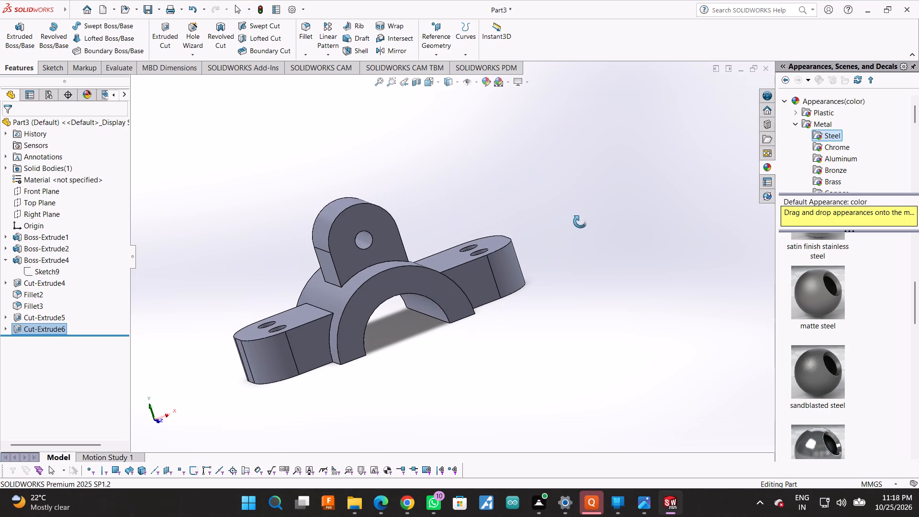
pyautogui.moveTo(580, 222); pyautogui.dragTo(540, 262)
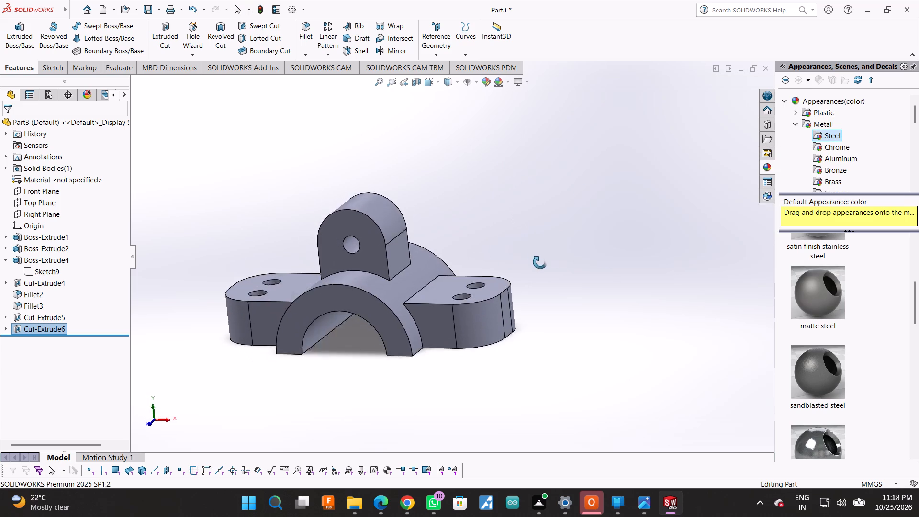
pyautogui.moveTo(540, 262); pyautogui.dragTo(561, 379)
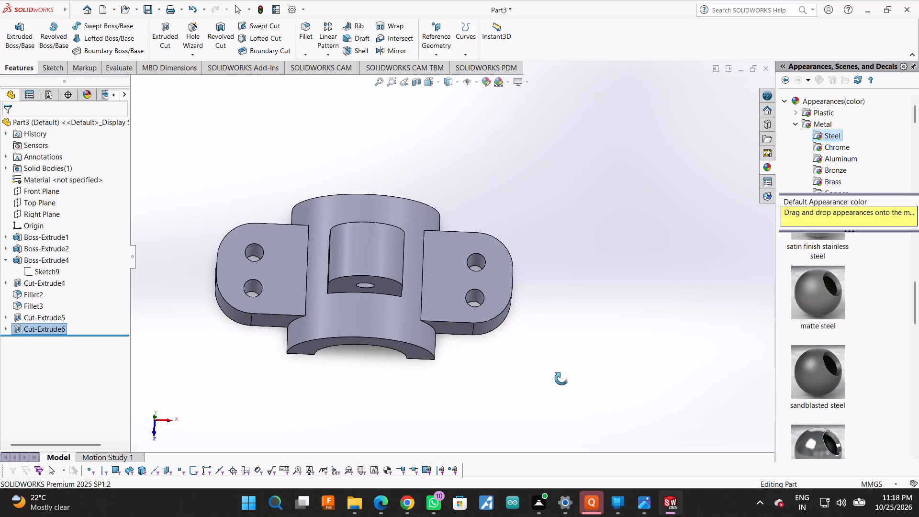
pyautogui.moveTo(561, 379); pyautogui.dragTo(552, 271)
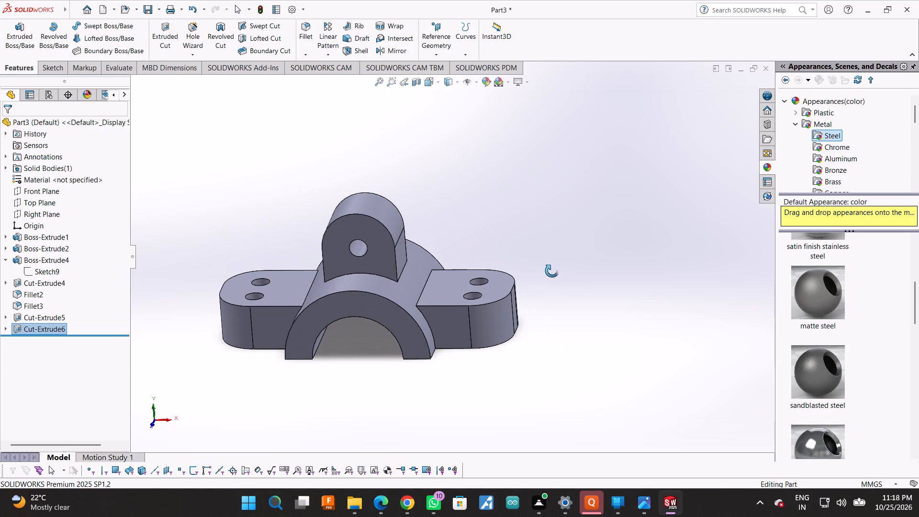
pyautogui.moveTo(545, 273); pyautogui.dragTo(546, 281)
pyautogui.scroll(2, 393, 314)
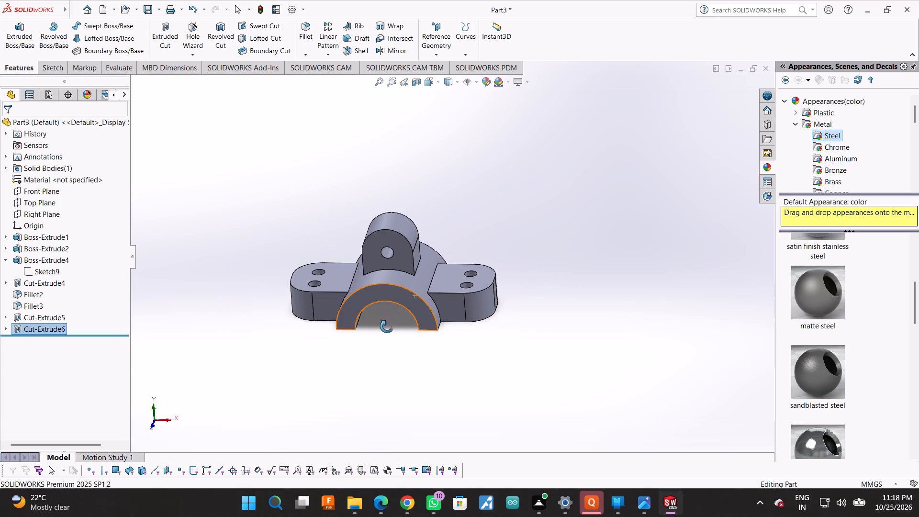
pyautogui.scroll(-2, 384, 335)
pyautogui.scroll(-3, 463, 217)
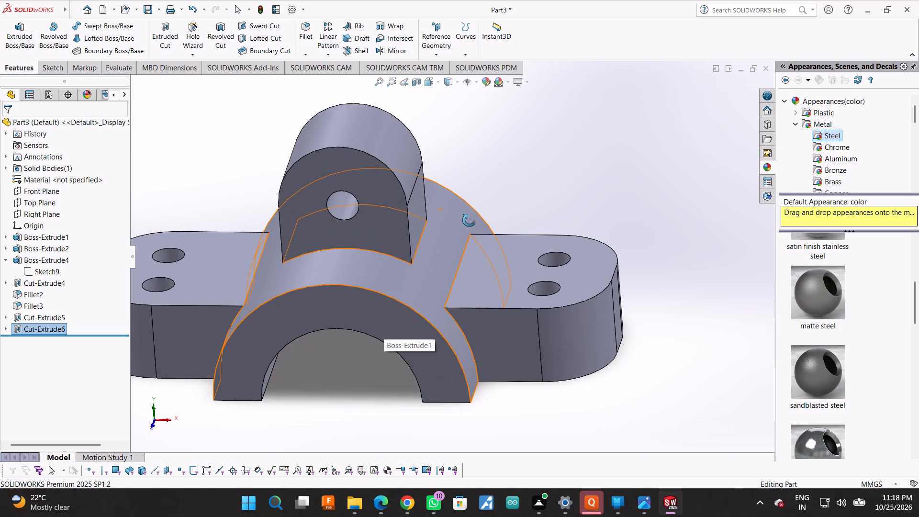
pyautogui.scroll(2, 498, 310)
pyautogui.scroll(1, 505, 267)
pyautogui.scroll(-1, 516, 238)
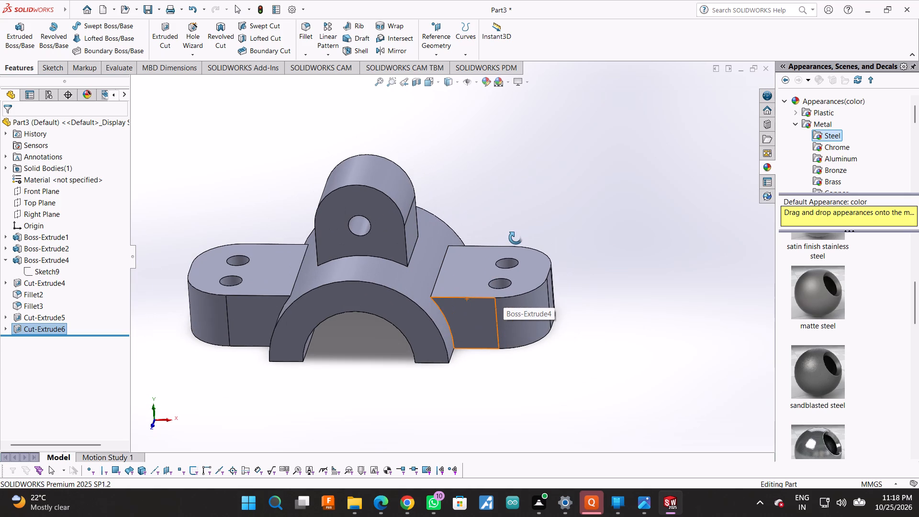
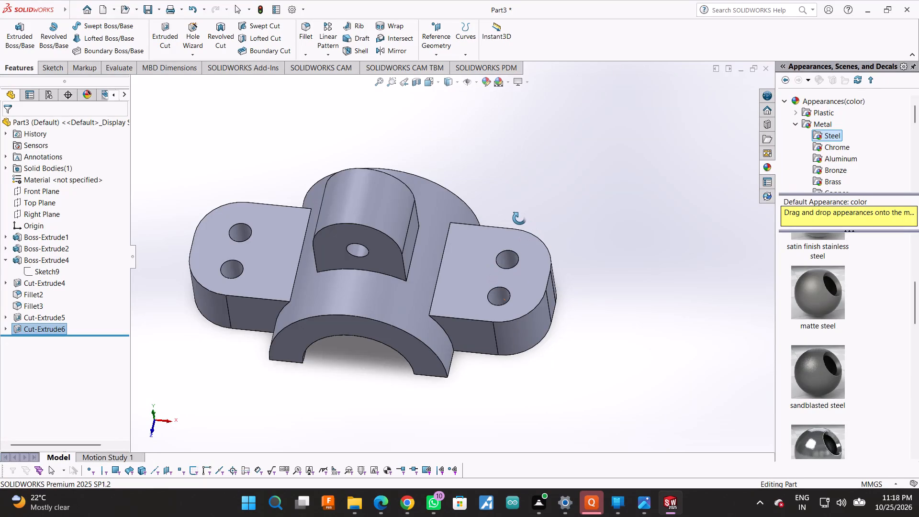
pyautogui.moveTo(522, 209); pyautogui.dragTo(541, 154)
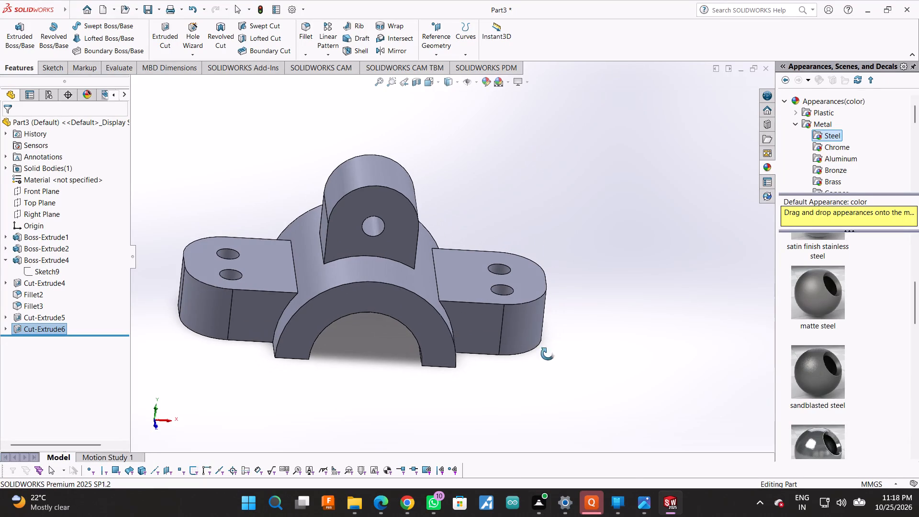
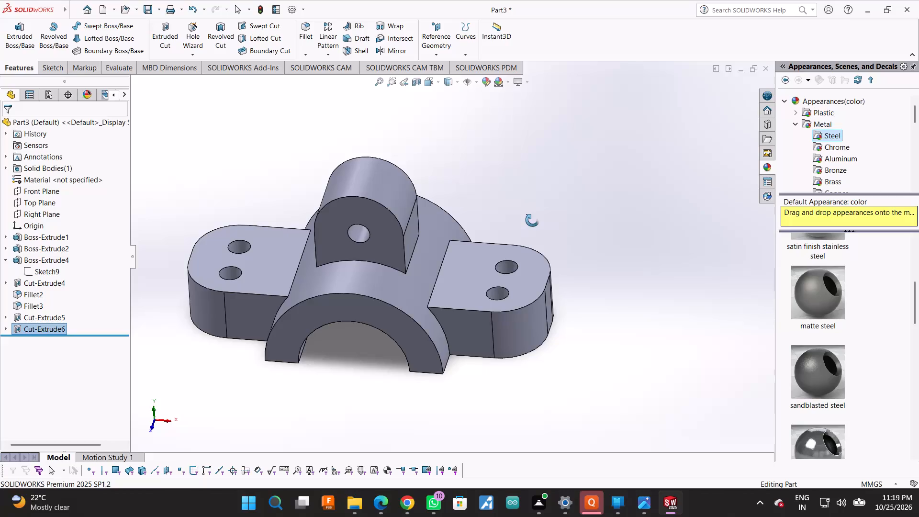
# Examine the finished bracket in a view normal to the Front Plane.
pyautogui.scroll(1, 531, 220)
pyautogui.scroll(-1, 531, 220)
pyautogui.scroll(1, 543, 230)
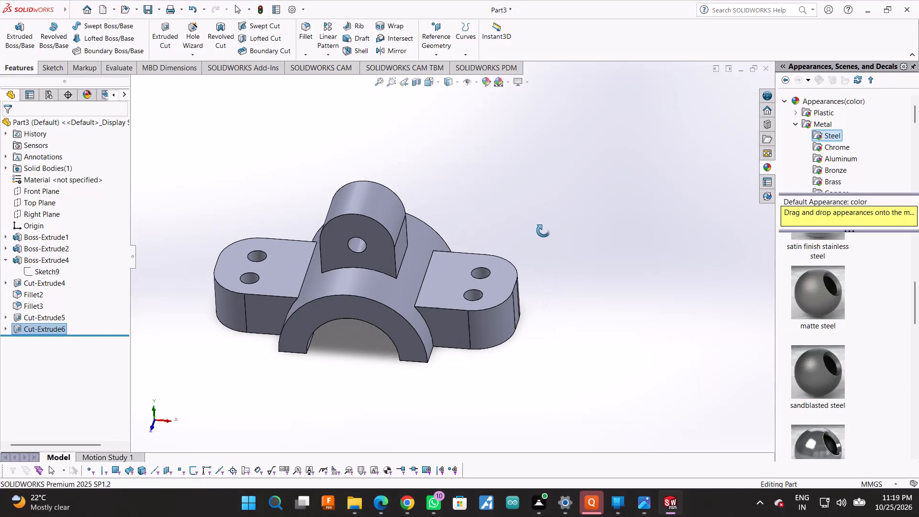
pyautogui.scroll(-2, 325, 181)
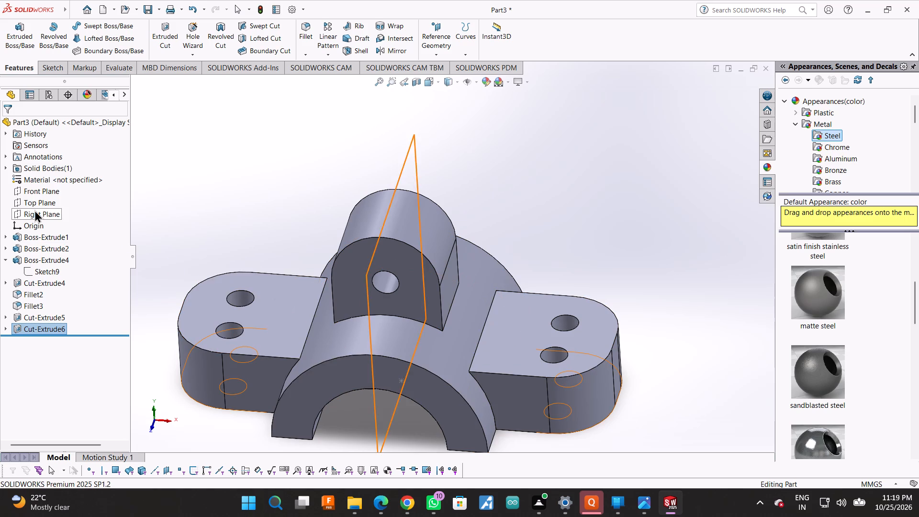
pyautogui.click(35, 193)
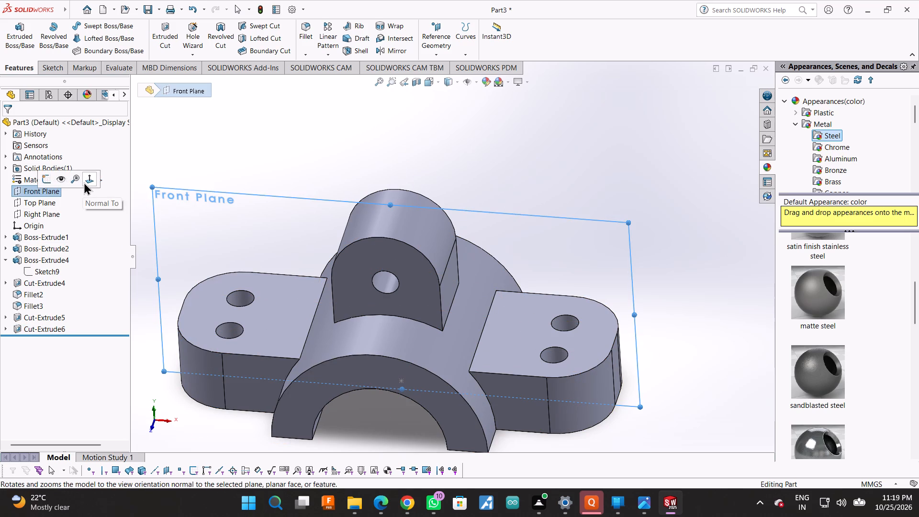
pyautogui.click(84, 182)
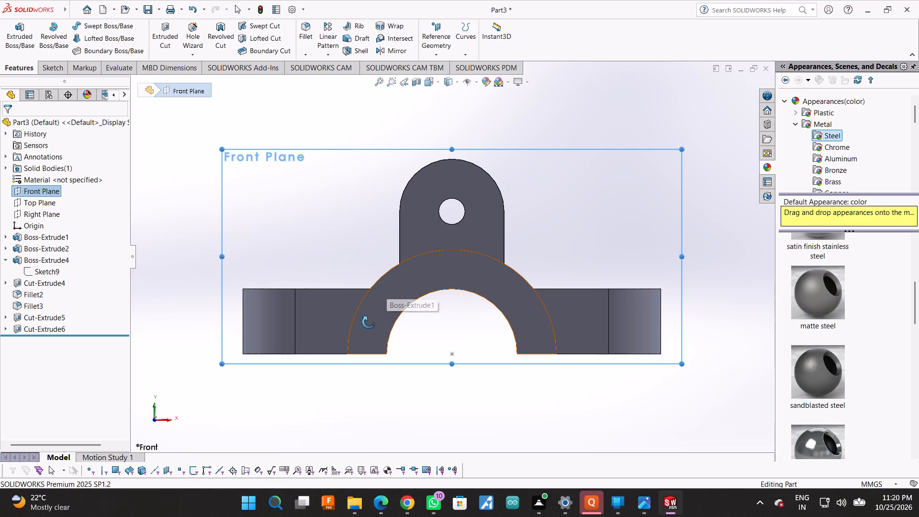
pyautogui.press('Escape')
pyautogui.press('Escape')
pyautogui.press('Escape')
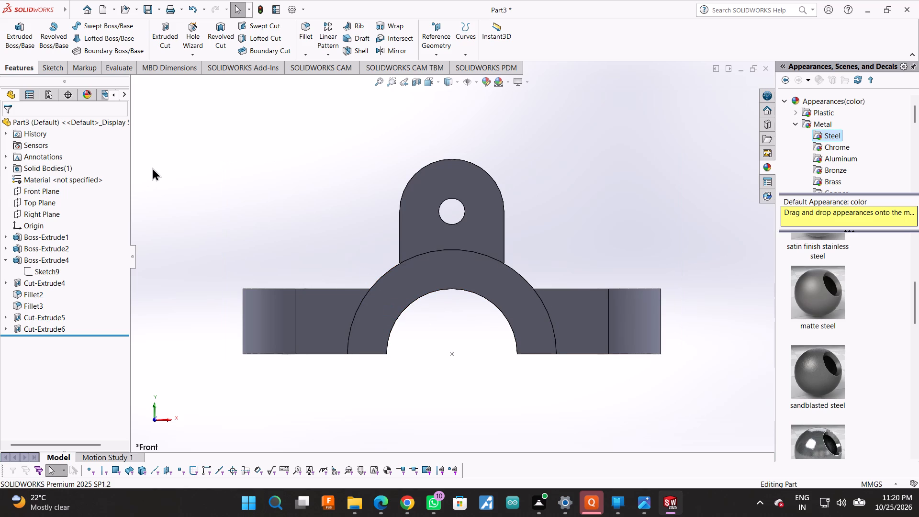
pyautogui.press('Escape')
pyautogui.press('Escape')
pyautogui.write('``')
pyautogui.press('`')
pyautogui.scroll(-1, 305, 202)
pyautogui.scroll(2, 319, 291)
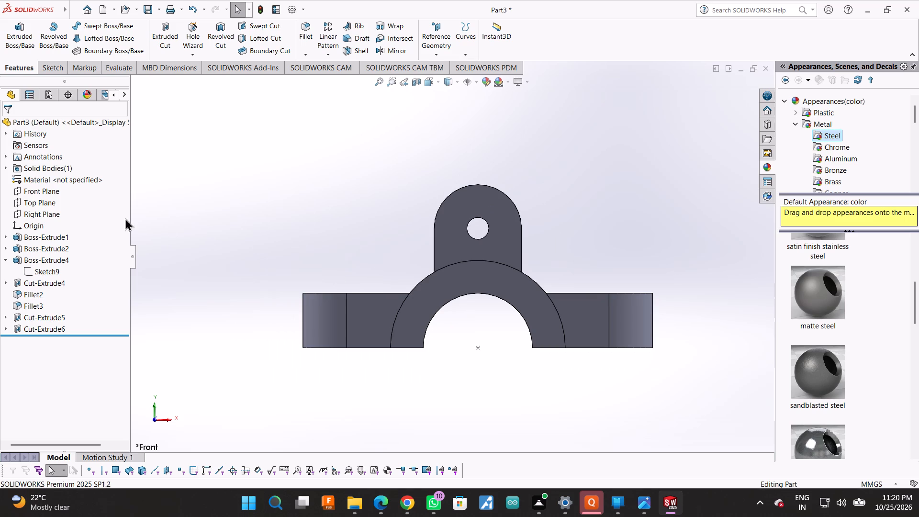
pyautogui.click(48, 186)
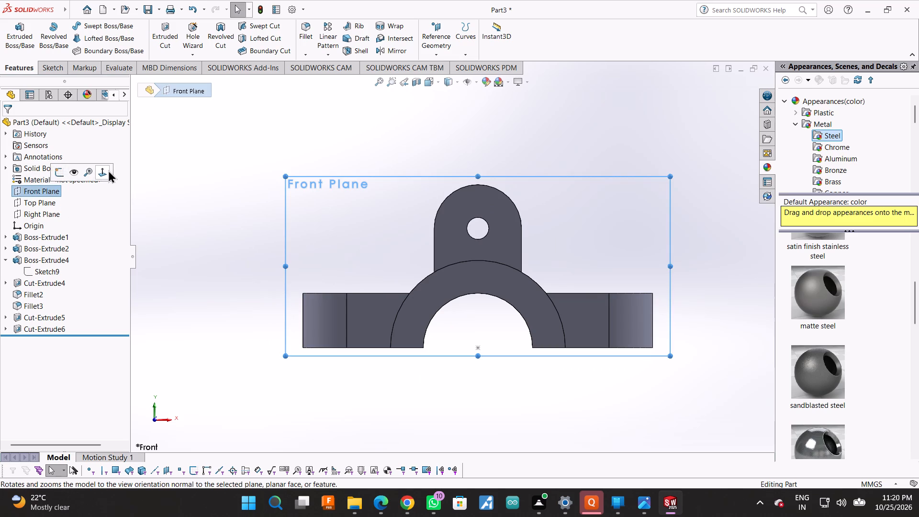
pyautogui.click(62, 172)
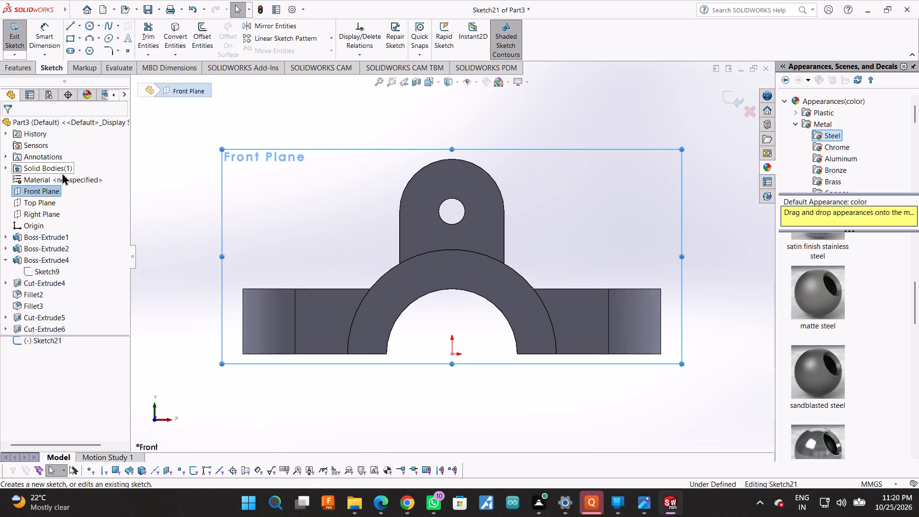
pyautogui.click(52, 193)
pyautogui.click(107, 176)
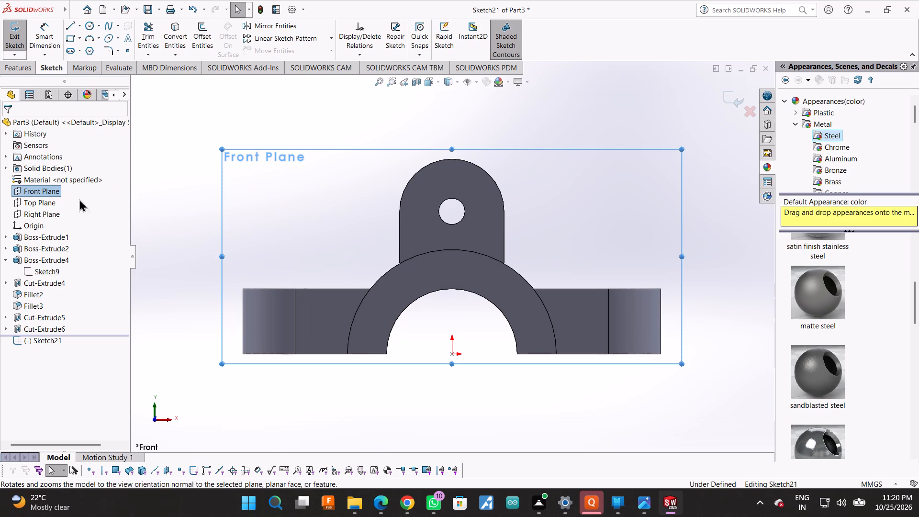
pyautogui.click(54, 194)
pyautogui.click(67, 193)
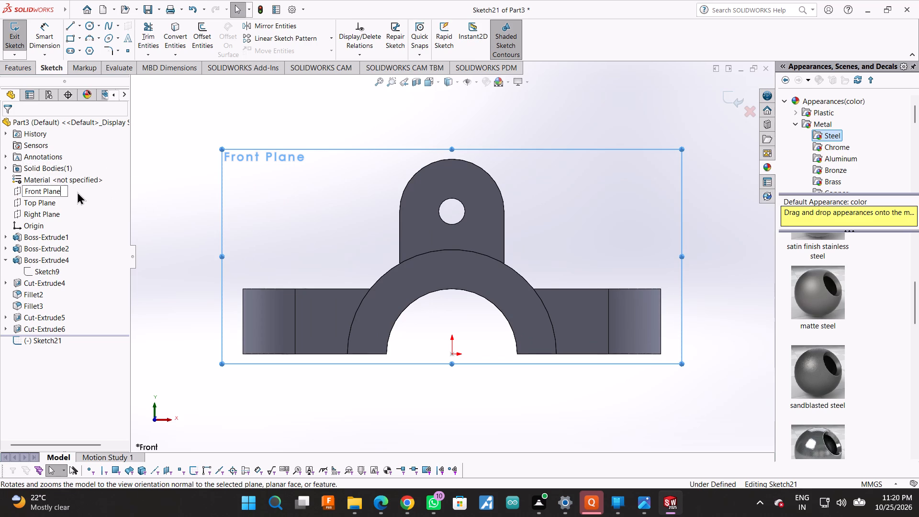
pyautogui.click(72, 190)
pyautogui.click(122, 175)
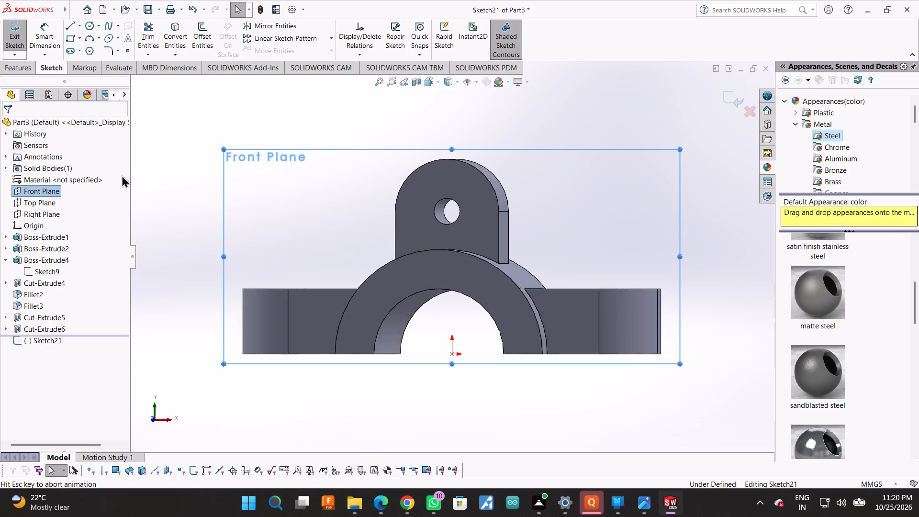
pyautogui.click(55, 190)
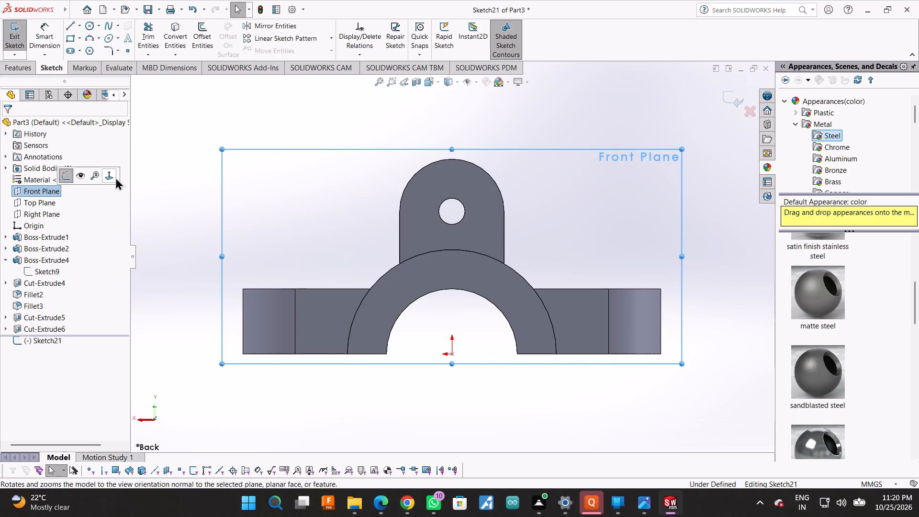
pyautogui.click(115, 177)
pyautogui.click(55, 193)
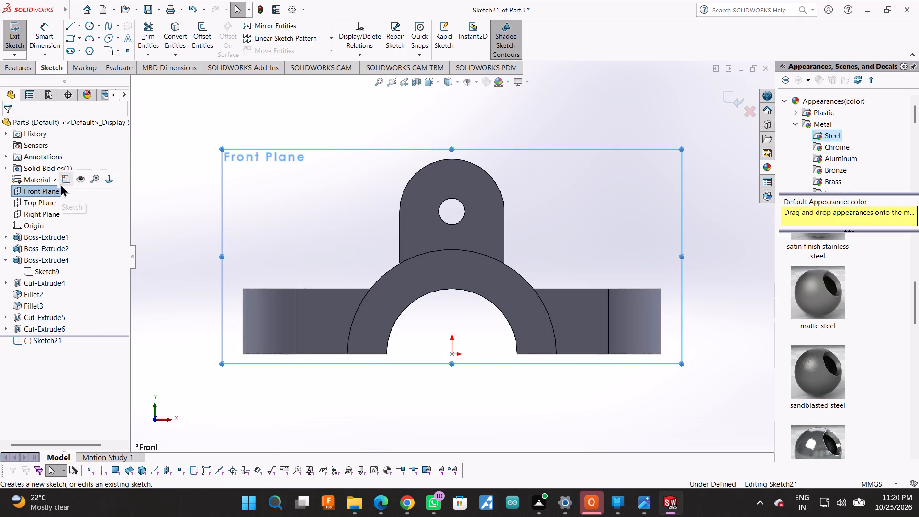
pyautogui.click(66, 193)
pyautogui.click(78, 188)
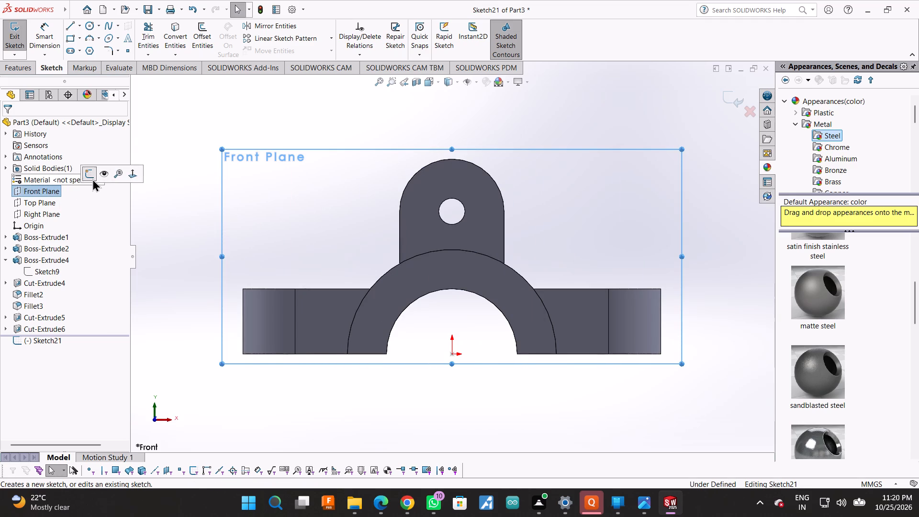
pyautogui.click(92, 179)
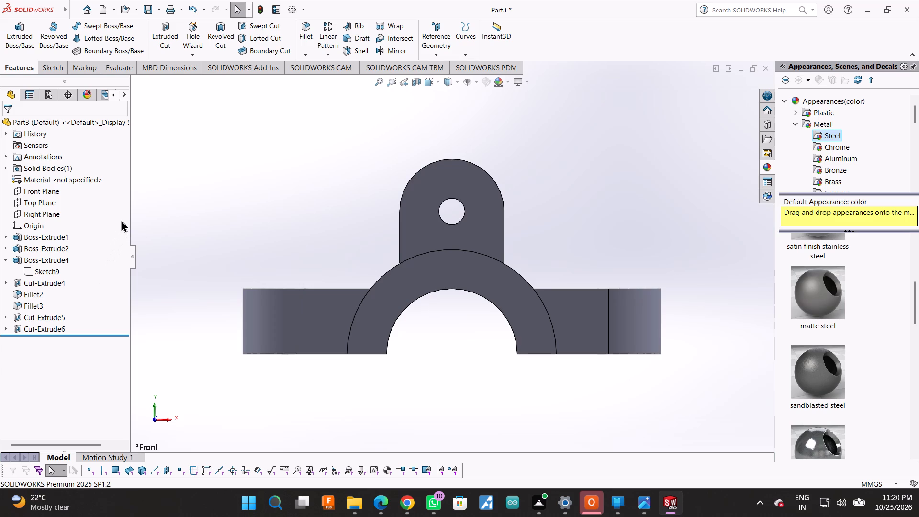
# On the Front Plane, sketch a sloped line about 41 mm long from the left side block's top edge to the upright's left arc endpoint.
pyautogui.click(55, 76)
pyautogui.click(55, 69)
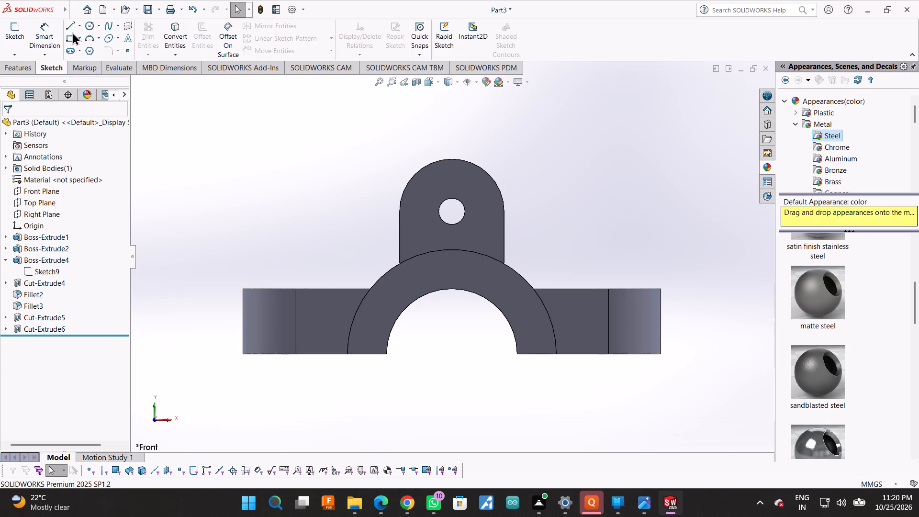
pyautogui.click(69, 26)
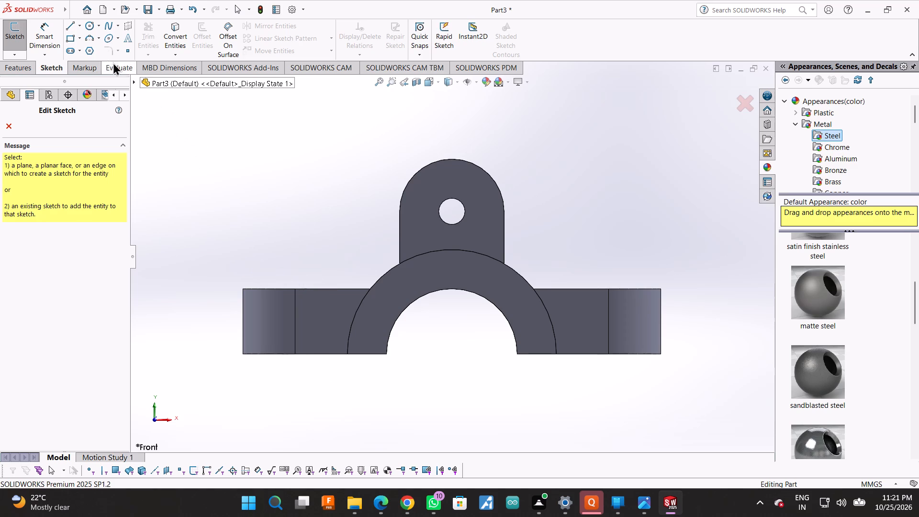
pyautogui.click(70, 25)
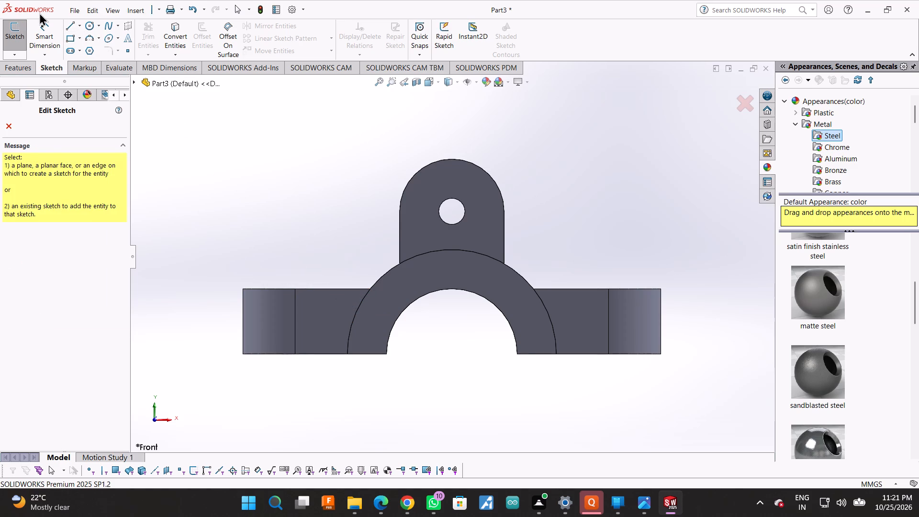
pyautogui.click(67, 23)
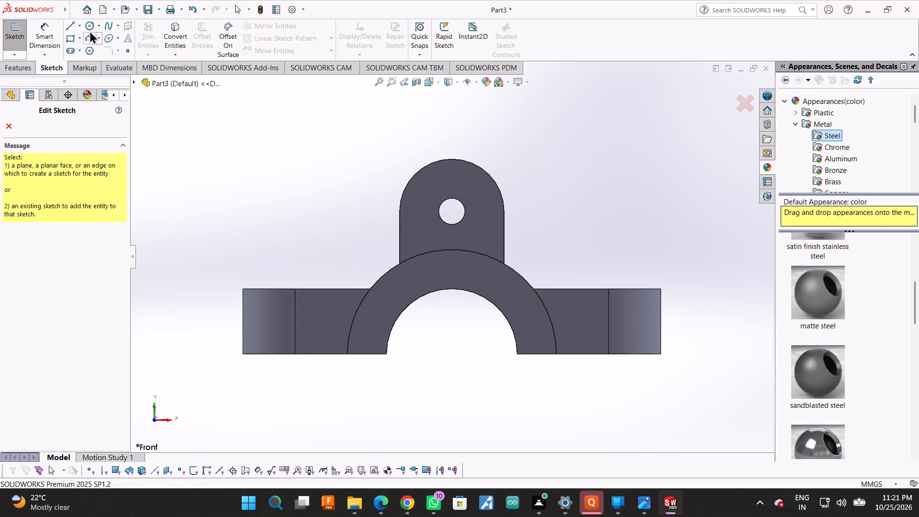
pyautogui.click(262, 104)
pyautogui.click(165, 85)
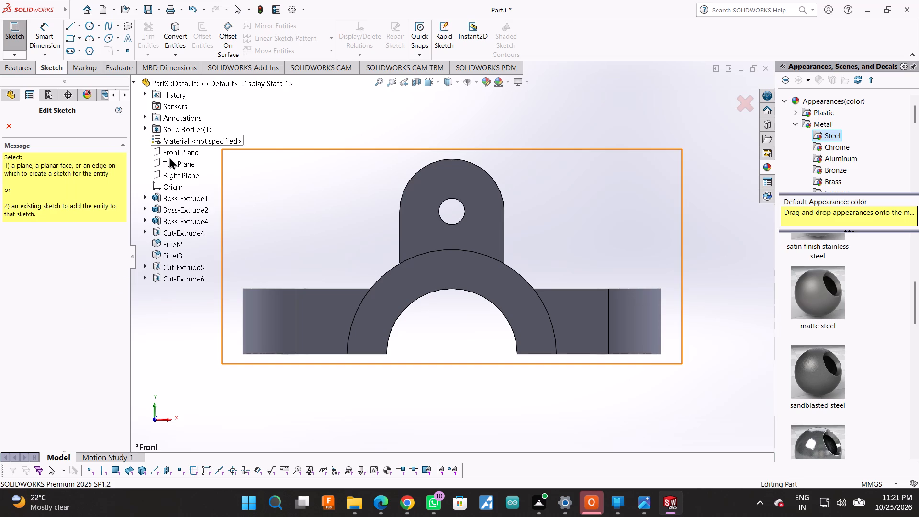
pyautogui.click(169, 157)
pyautogui.click(68, 22)
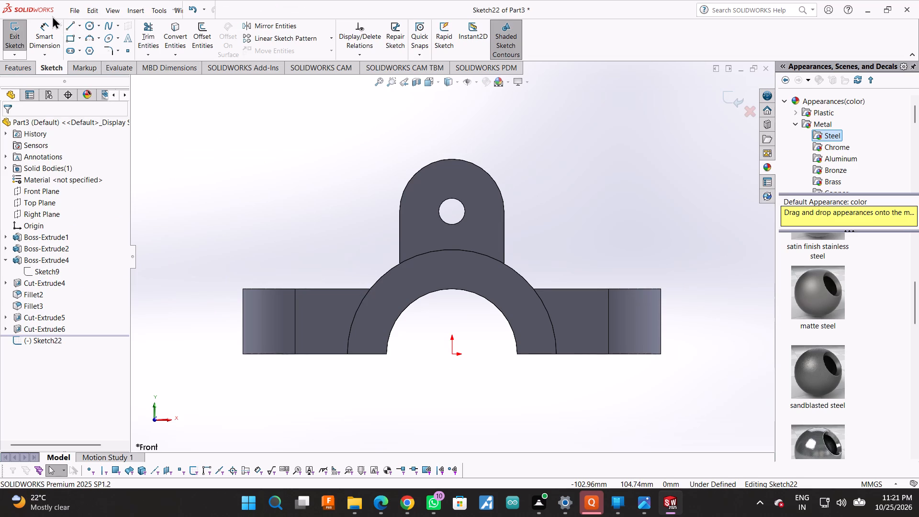
pyautogui.click(71, 26)
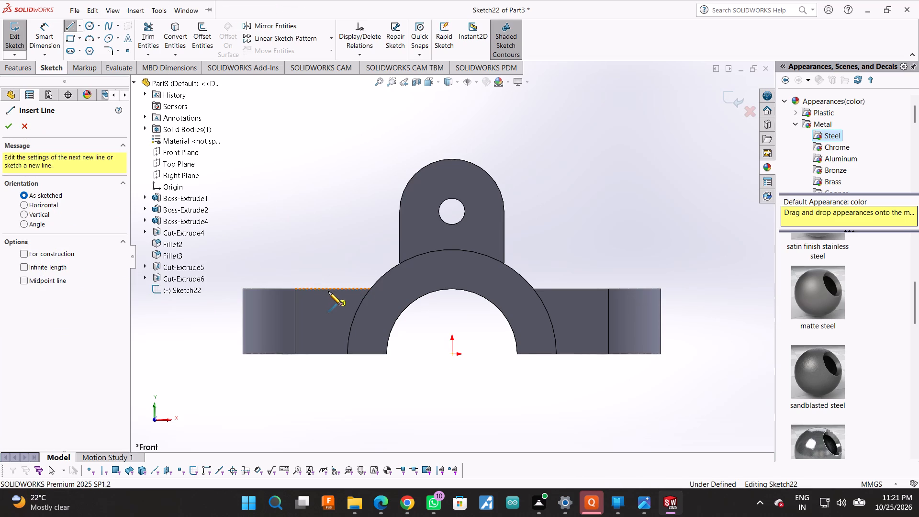
pyautogui.click(325, 290)
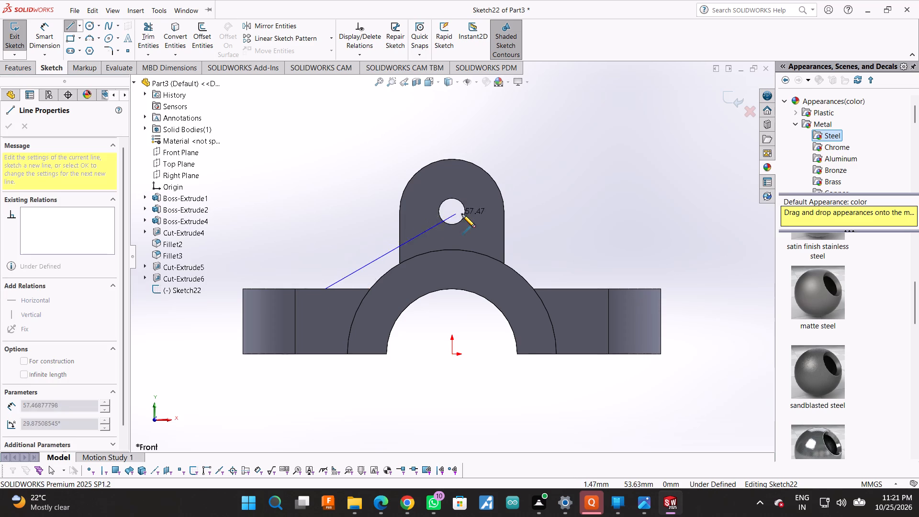
pyautogui.click(400, 212)
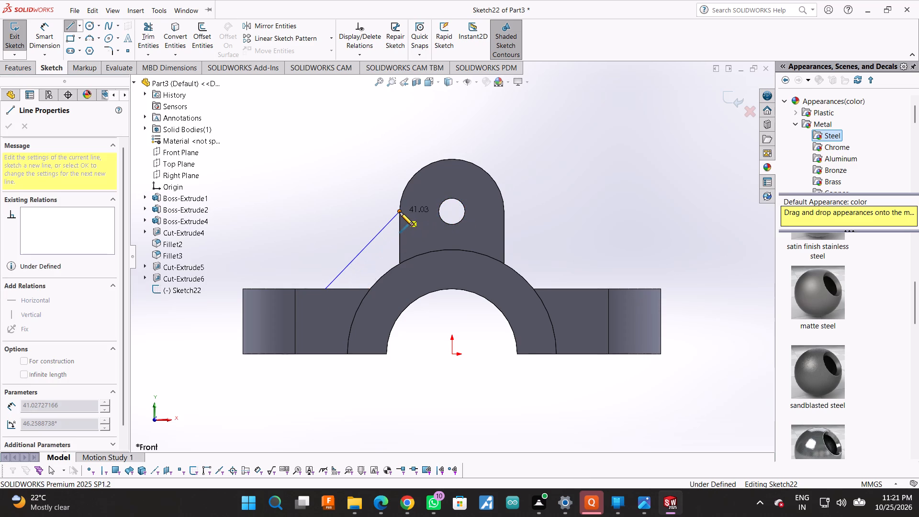
# Add a driven vertical dimension between the sloped line's upper endpoint and the origin.
pyautogui.click(48, 30)
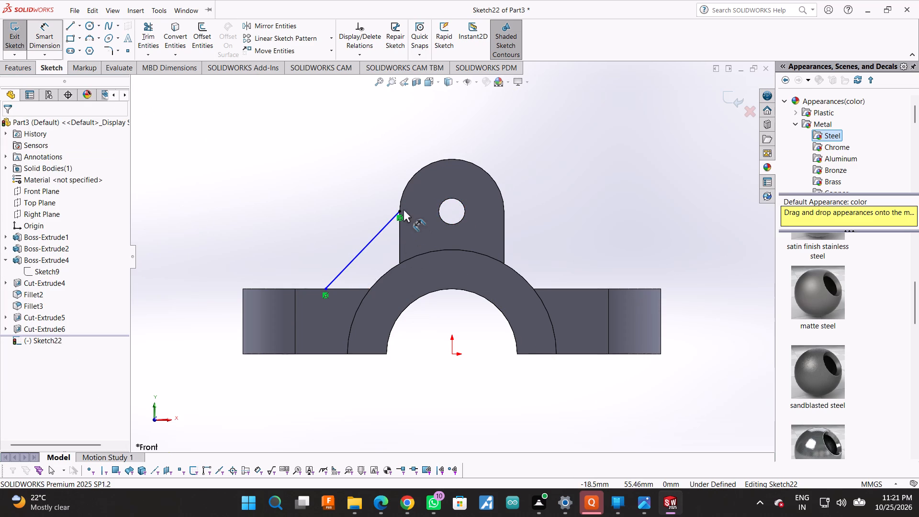
pyautogui.doubleClick(400, 211)
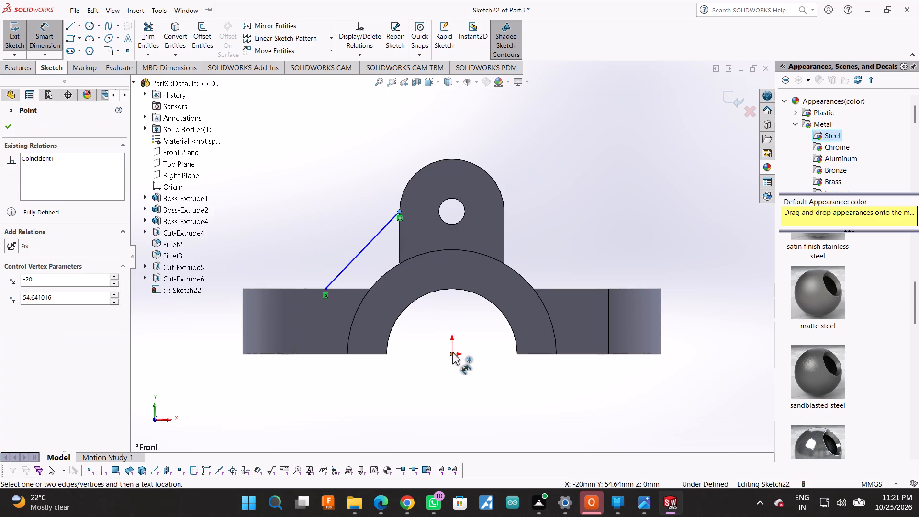
pyautogui.click(453, 354)
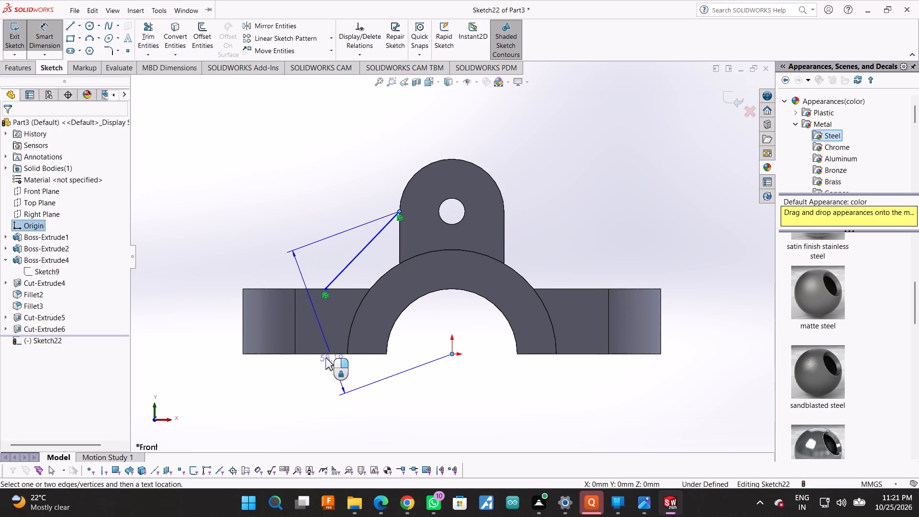
pyautogui.click(199, 297)
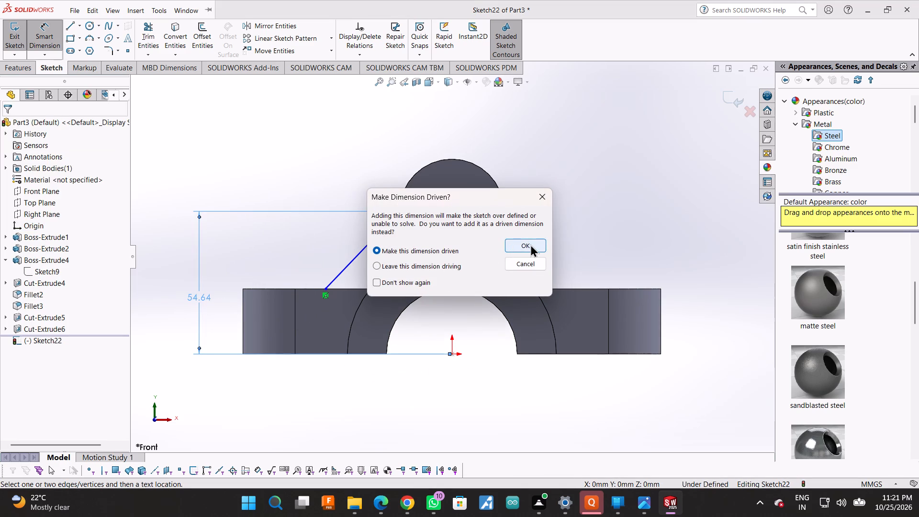
pyautogui.doubleClick(530, 244)
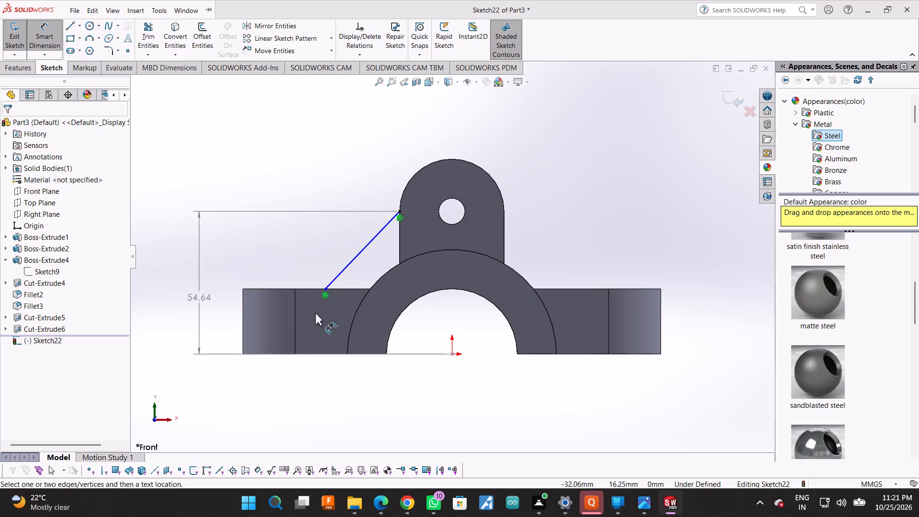
pyautogui.doubleClick(206, 286)
pyautogui.click(202, 284)
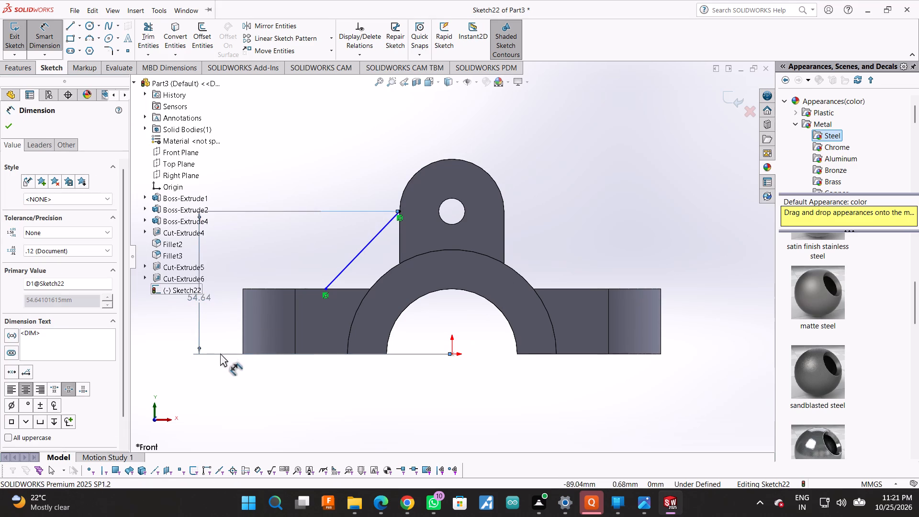
pyautogui.doubleClick(305, 169)
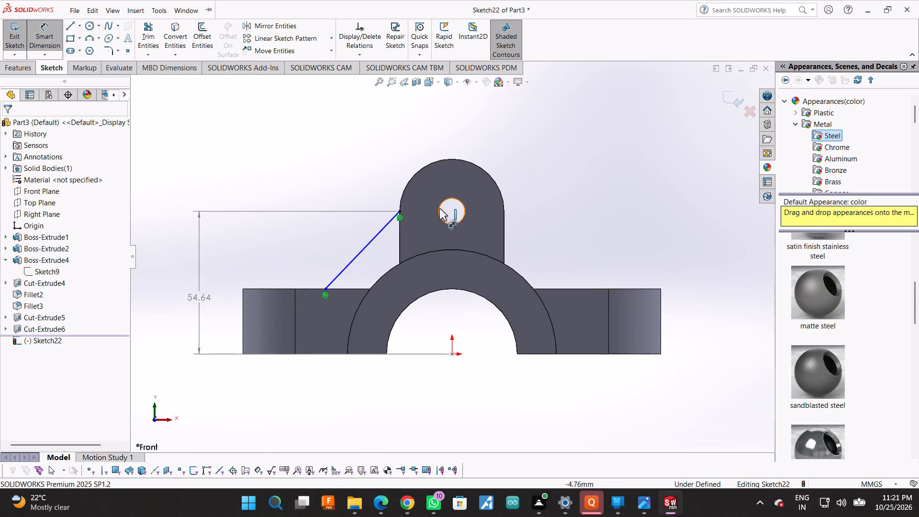
pyautogui.click(36, 22)
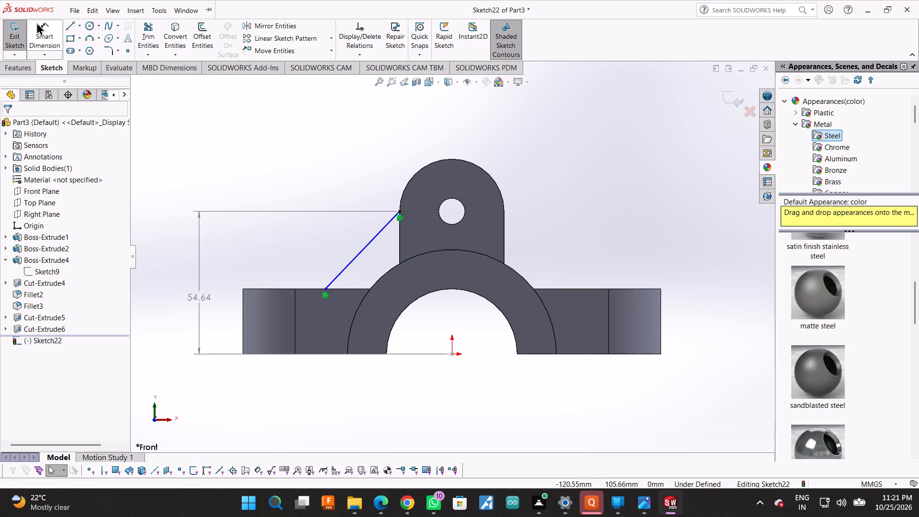
pyautogui.click(454, 351)
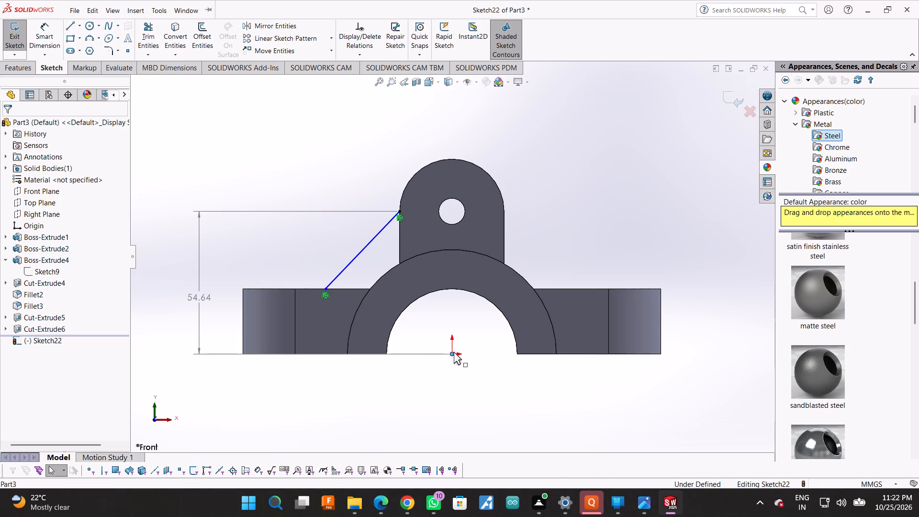
pyautogui.press('Escape')
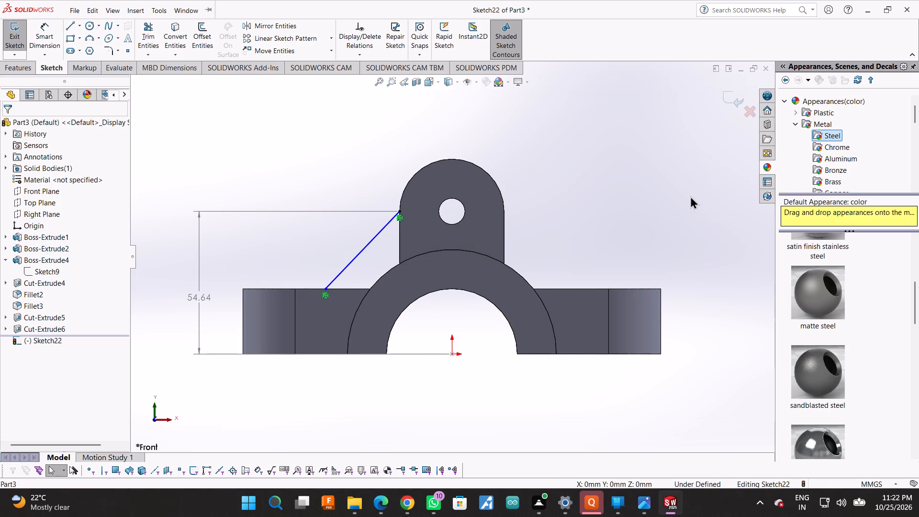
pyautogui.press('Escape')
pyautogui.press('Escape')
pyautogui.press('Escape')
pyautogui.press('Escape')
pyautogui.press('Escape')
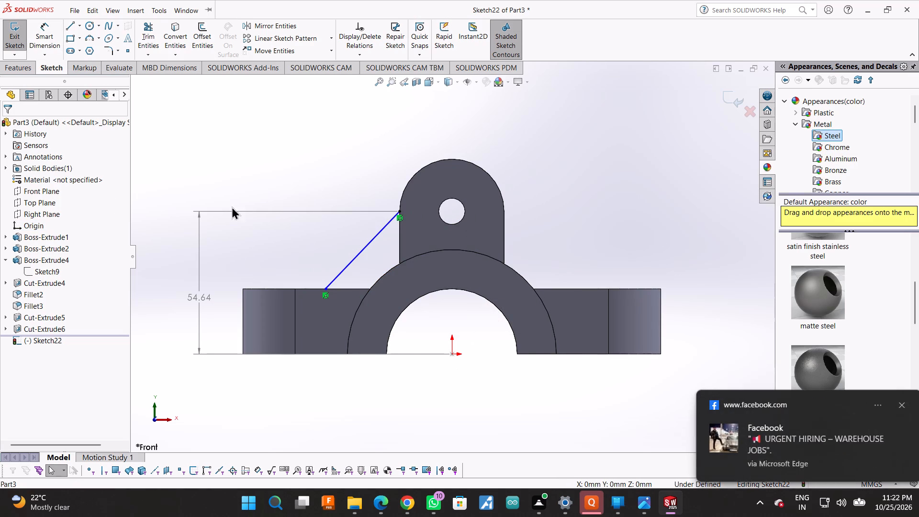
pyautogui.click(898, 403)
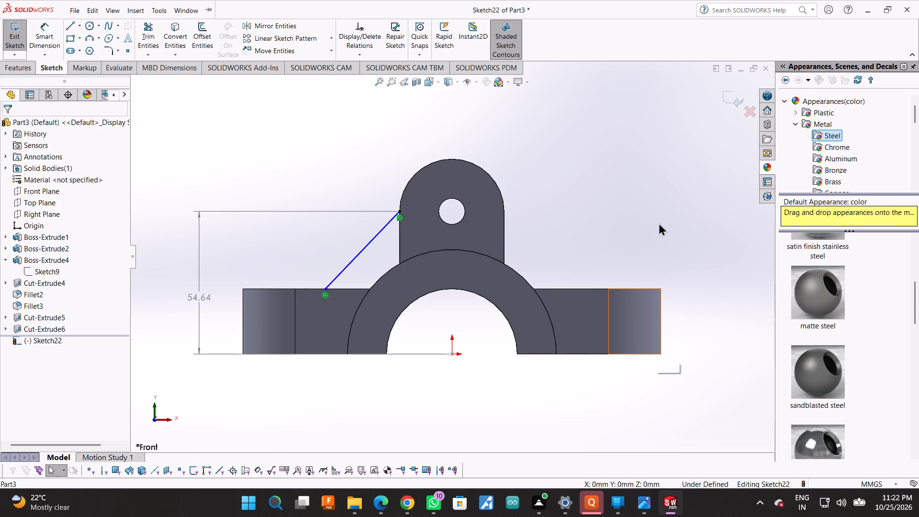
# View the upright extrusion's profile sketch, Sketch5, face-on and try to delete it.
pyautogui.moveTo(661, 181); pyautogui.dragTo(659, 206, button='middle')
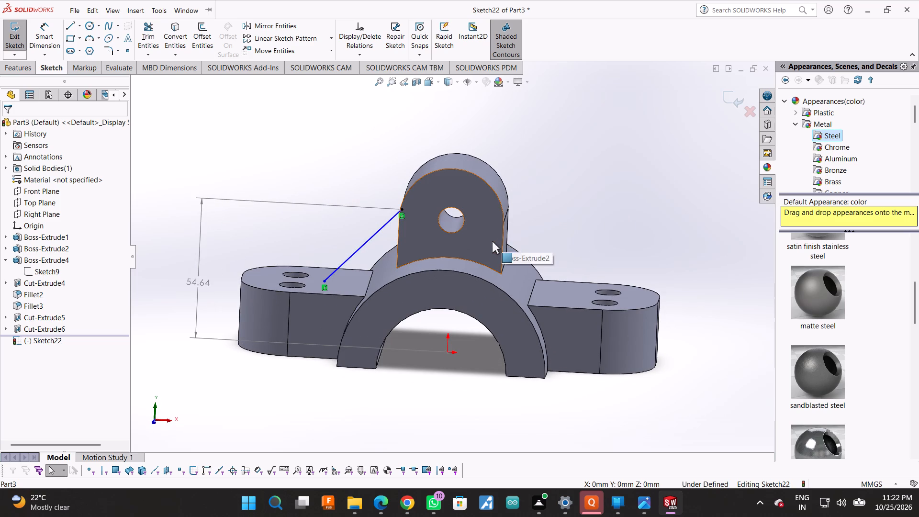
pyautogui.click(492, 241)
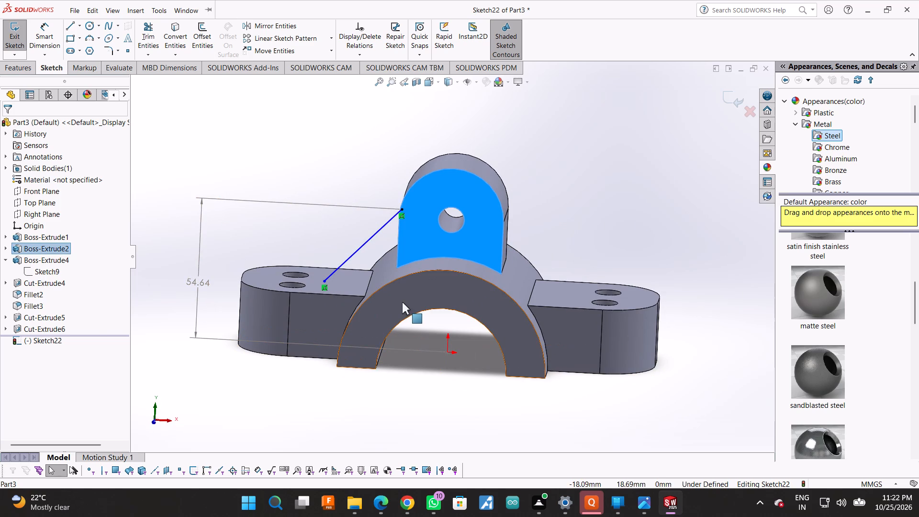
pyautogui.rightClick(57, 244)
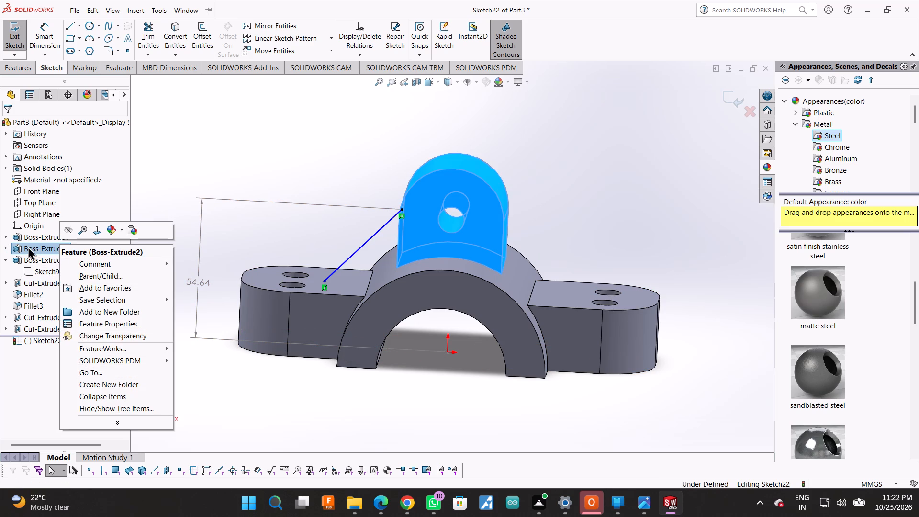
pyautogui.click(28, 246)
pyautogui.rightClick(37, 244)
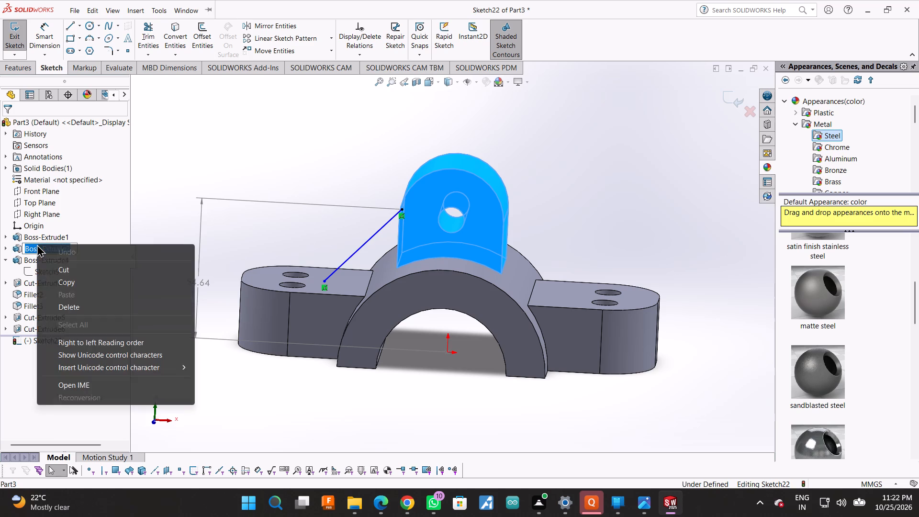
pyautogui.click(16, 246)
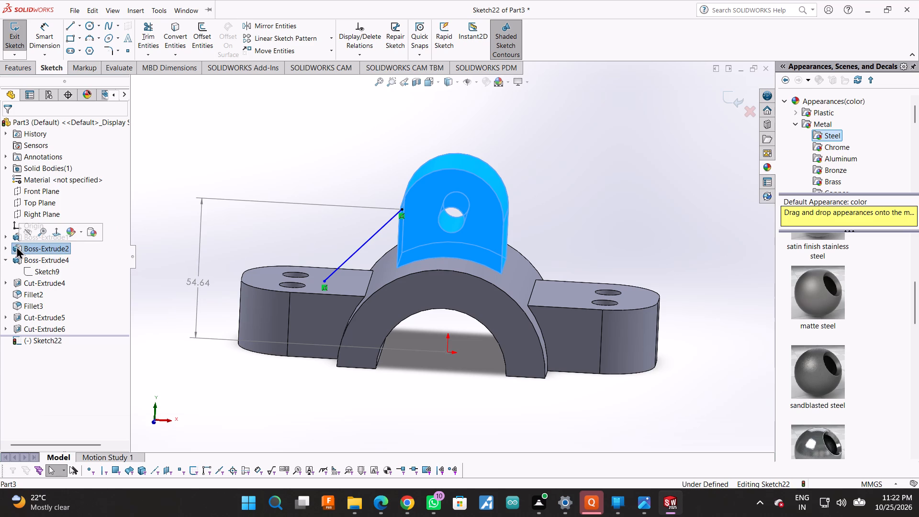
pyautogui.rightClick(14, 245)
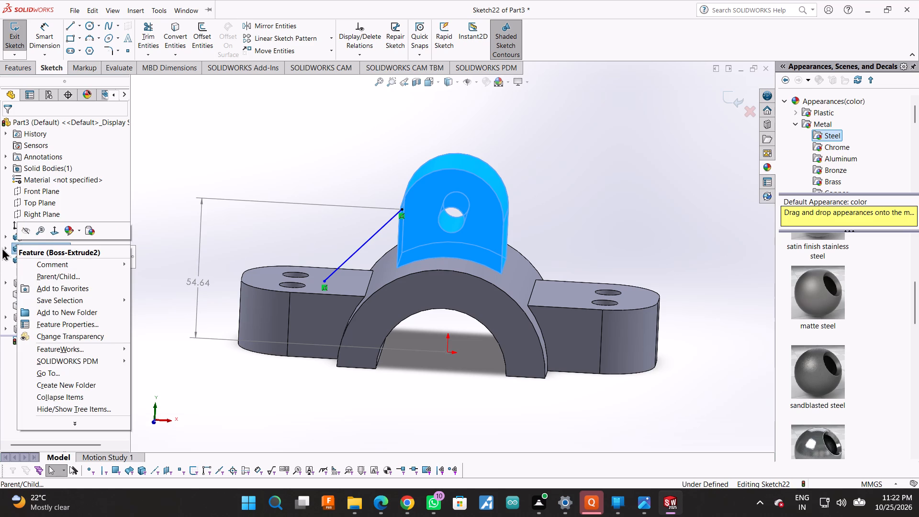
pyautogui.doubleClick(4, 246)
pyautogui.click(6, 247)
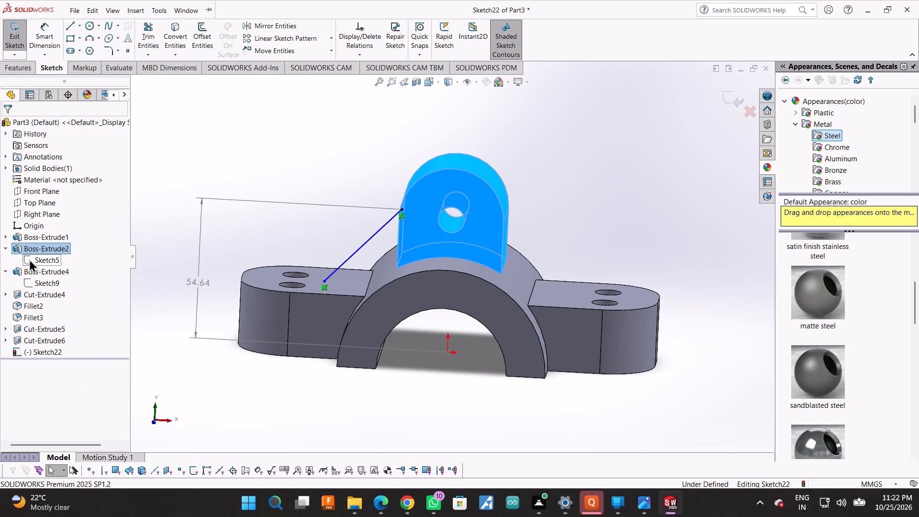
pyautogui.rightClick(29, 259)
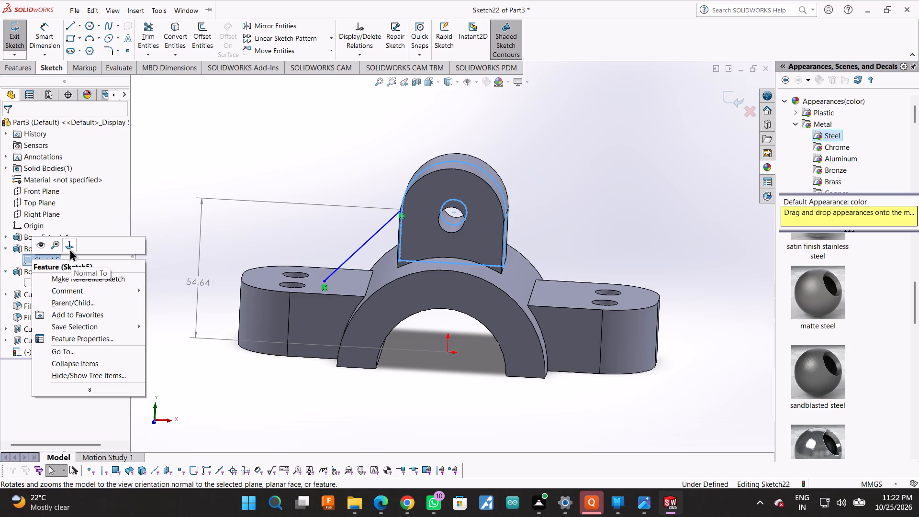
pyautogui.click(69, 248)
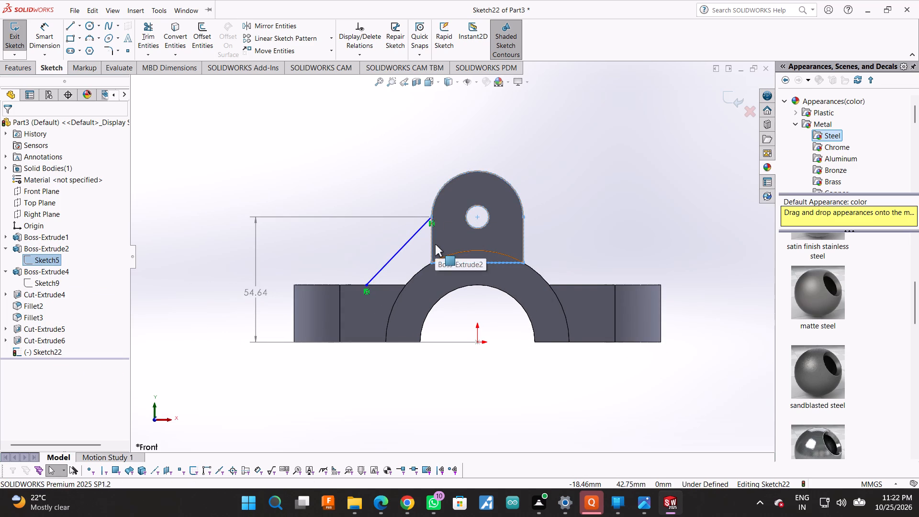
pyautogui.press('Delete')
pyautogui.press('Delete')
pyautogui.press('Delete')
# Review the relations in the open Front Plane sketch.
pyautogui.rightClick(490, 225)
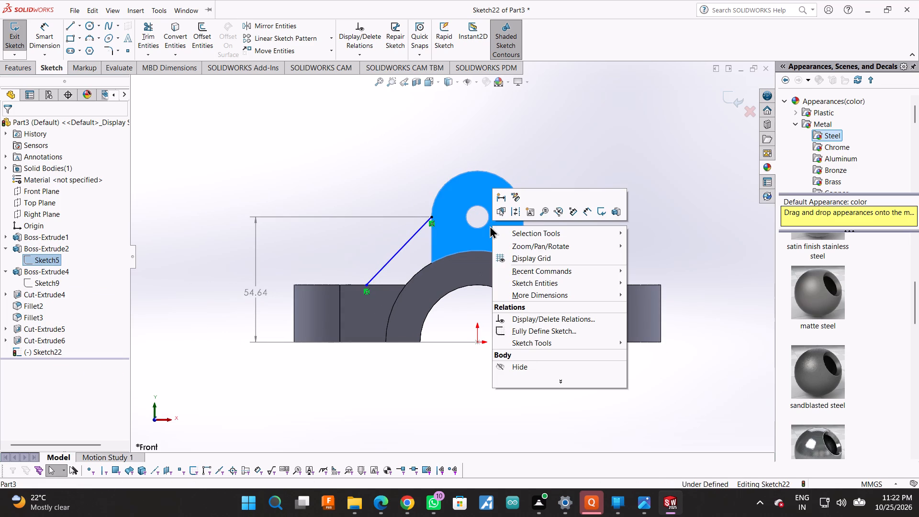
pyautogui.click(532, 321)
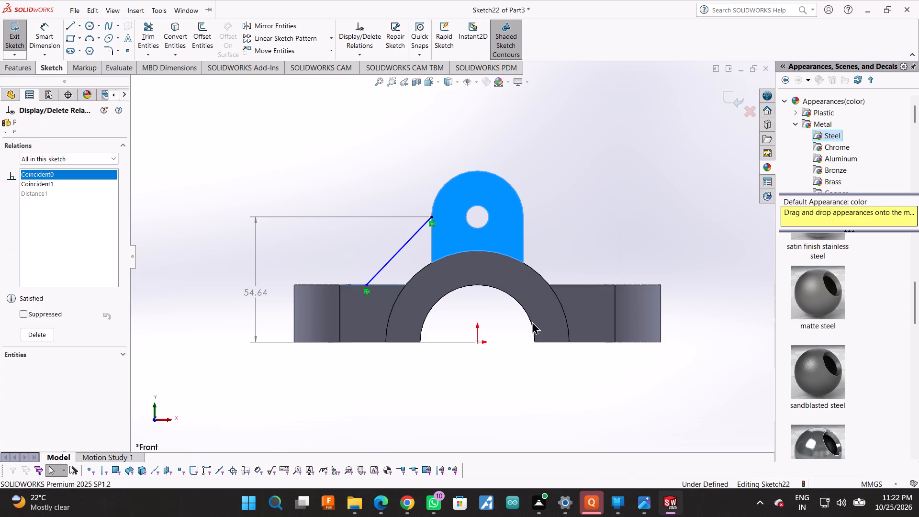
pyautogui.click(743, 99)
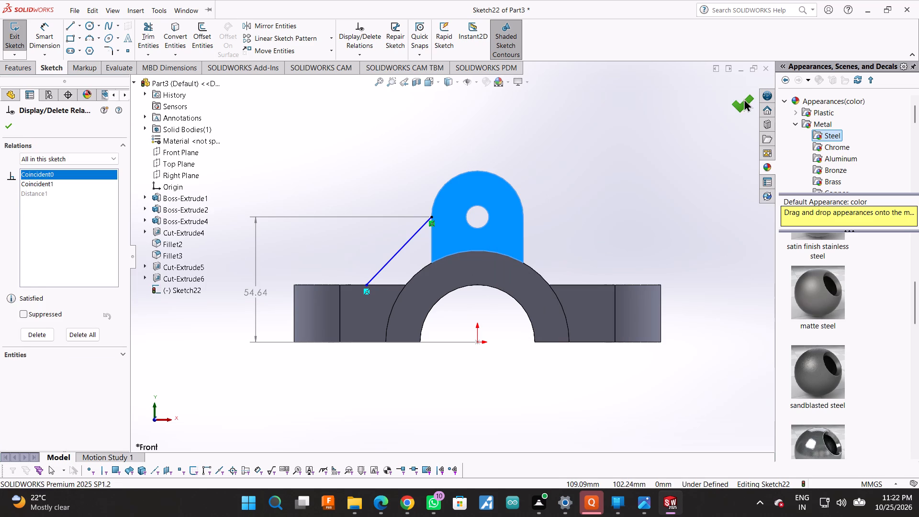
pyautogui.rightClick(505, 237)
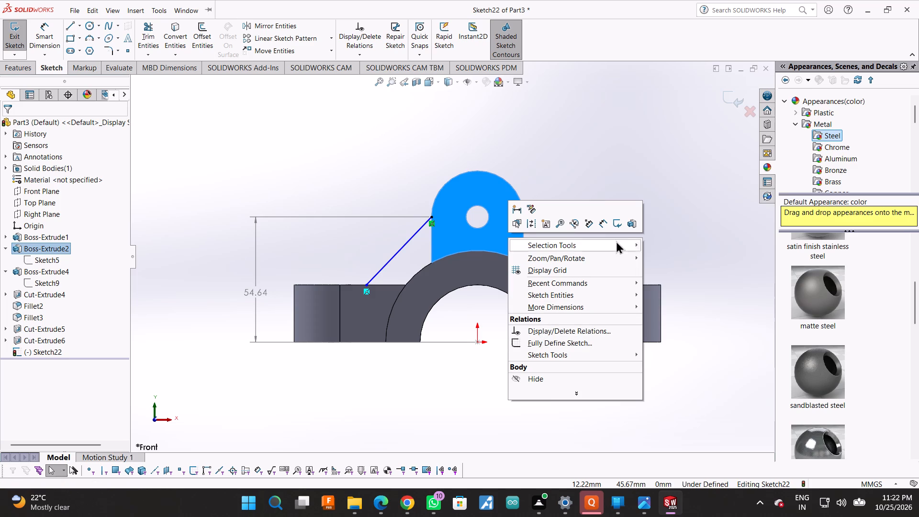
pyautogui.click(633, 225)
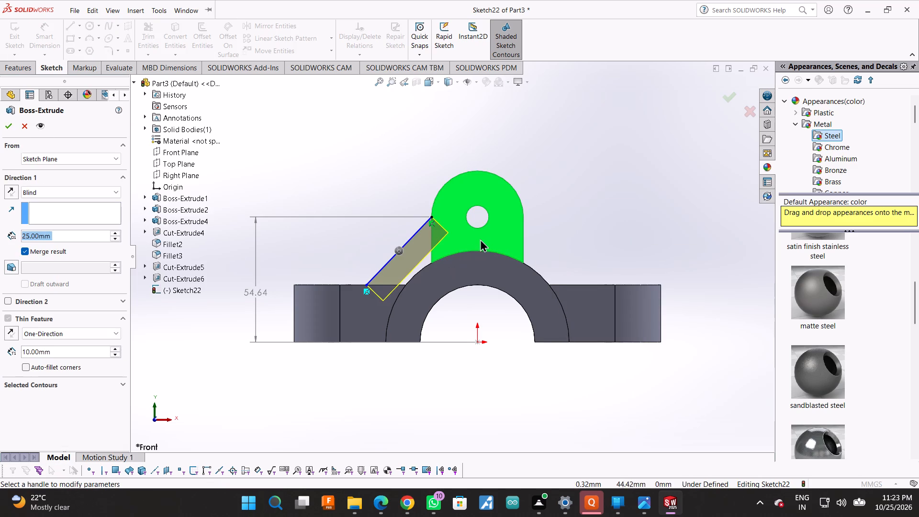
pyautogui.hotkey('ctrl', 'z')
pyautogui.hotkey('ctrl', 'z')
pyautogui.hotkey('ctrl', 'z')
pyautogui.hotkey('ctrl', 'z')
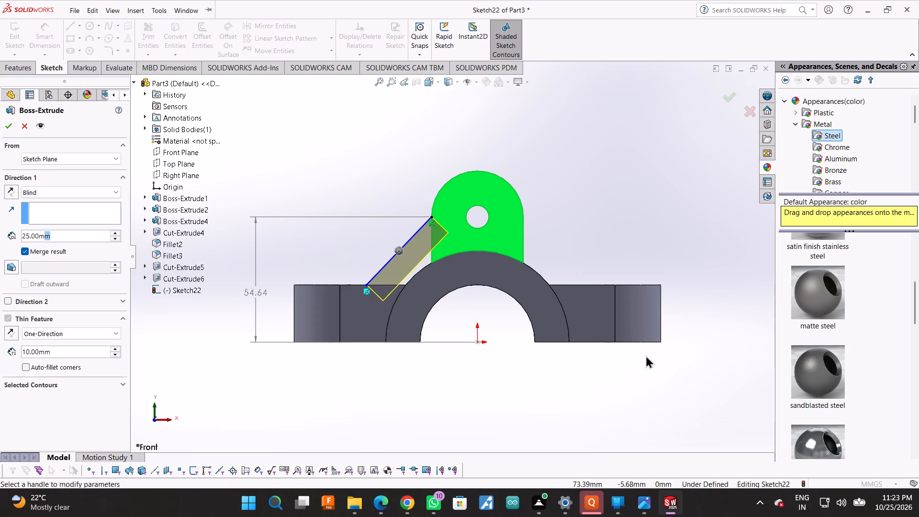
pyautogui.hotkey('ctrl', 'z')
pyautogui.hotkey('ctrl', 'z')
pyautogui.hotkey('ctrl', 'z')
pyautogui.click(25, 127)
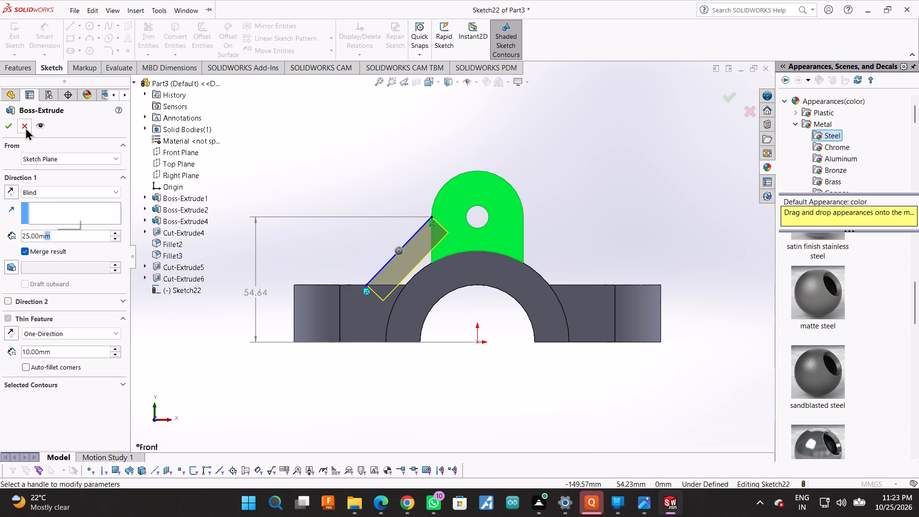
# Undo the Front Plane sketch with its sloped line and driven vertical dimension.
pyautogui.hotkey('ctrl', 'z')
pyautogui.hotkey('ctrl', 'z')
pyautogui.hotkey('ctrl', 'z')
pyautogui.hotkey('ctrl', 'z')
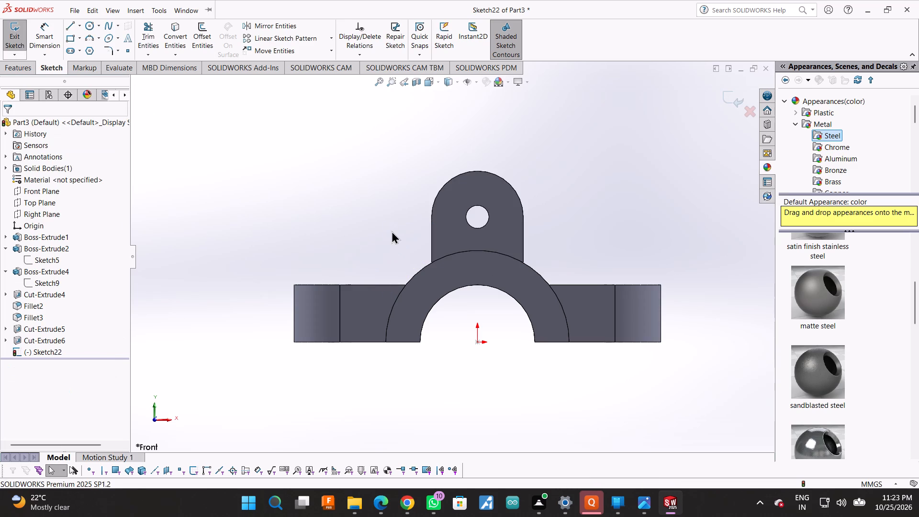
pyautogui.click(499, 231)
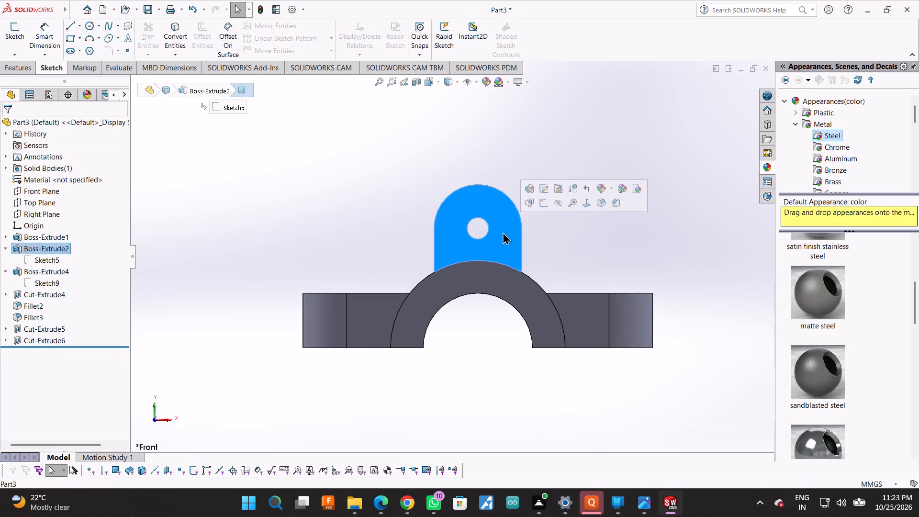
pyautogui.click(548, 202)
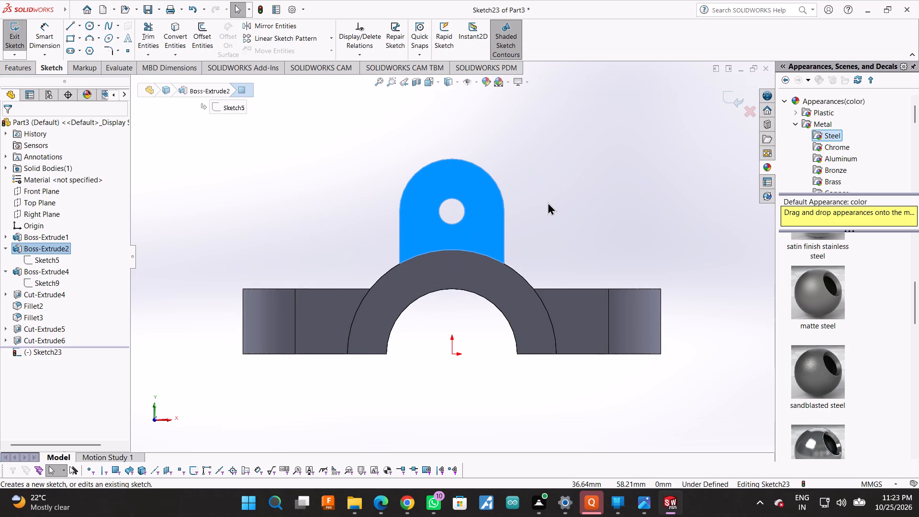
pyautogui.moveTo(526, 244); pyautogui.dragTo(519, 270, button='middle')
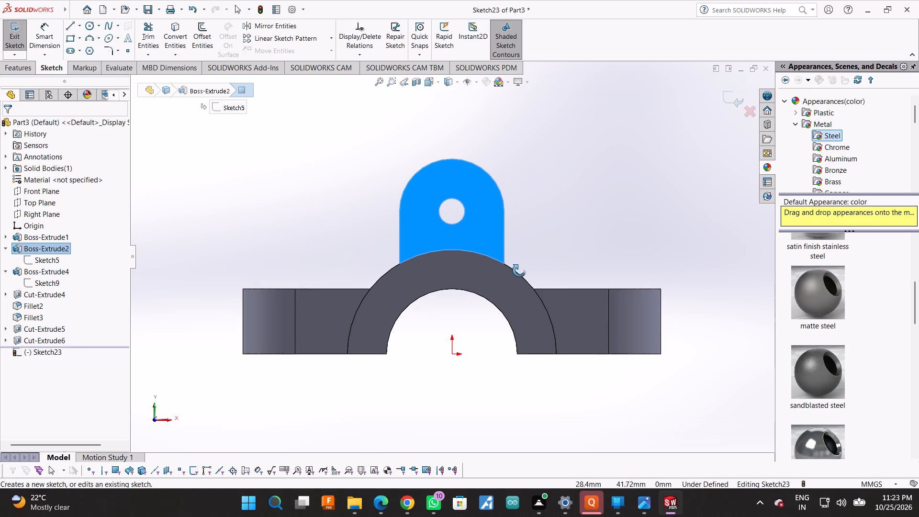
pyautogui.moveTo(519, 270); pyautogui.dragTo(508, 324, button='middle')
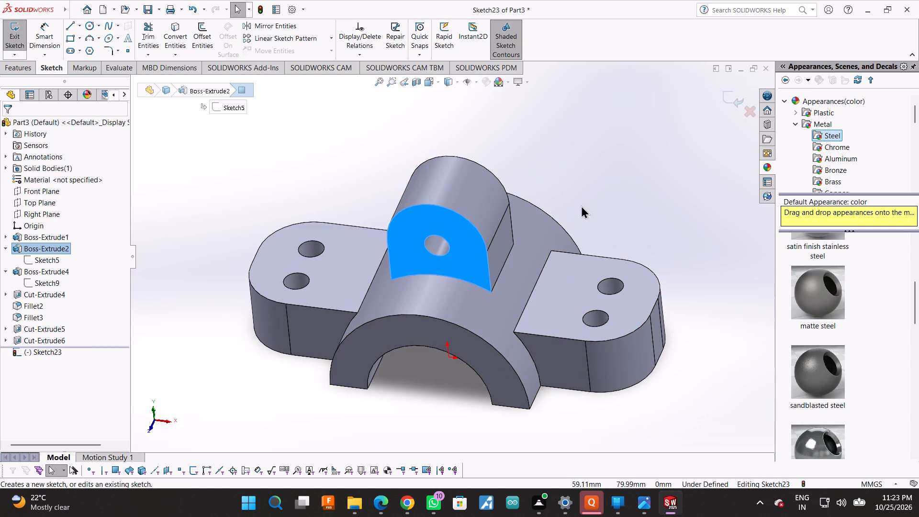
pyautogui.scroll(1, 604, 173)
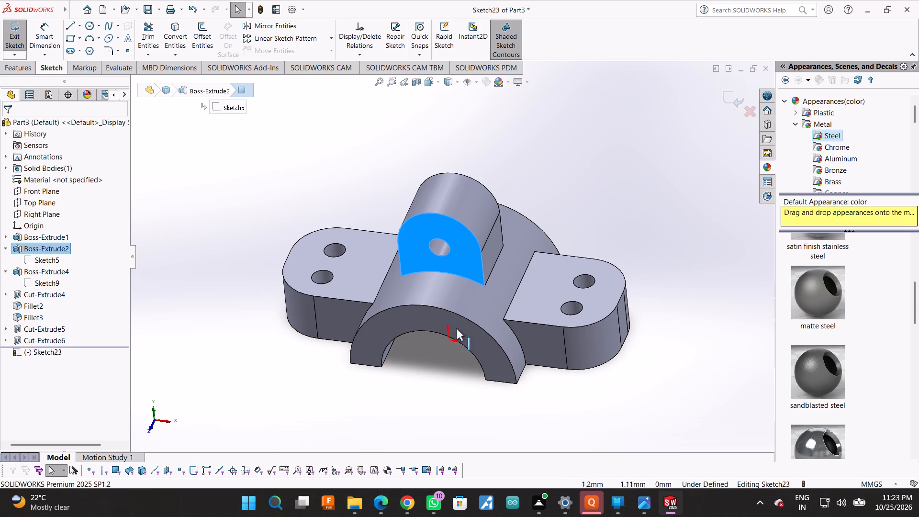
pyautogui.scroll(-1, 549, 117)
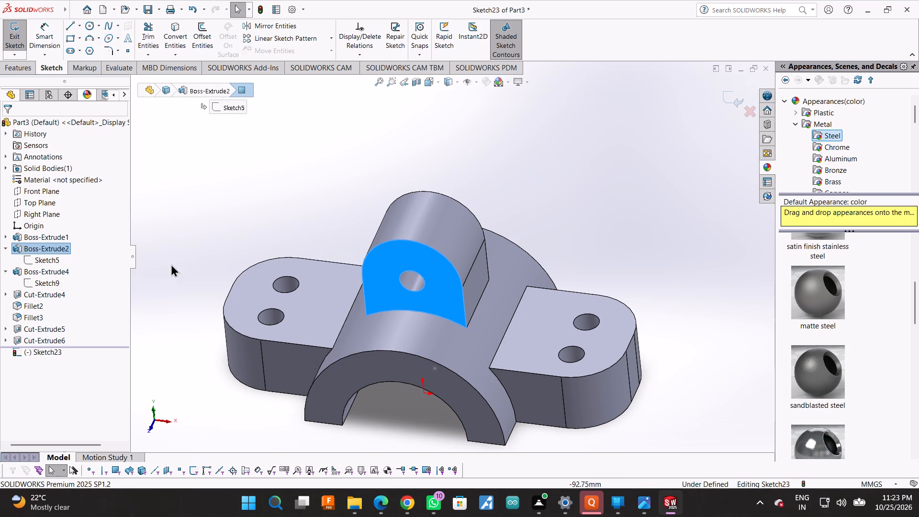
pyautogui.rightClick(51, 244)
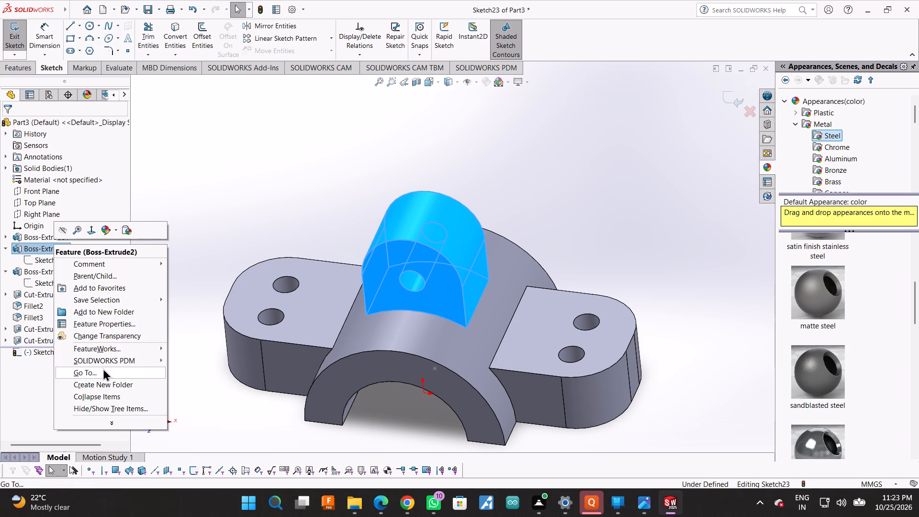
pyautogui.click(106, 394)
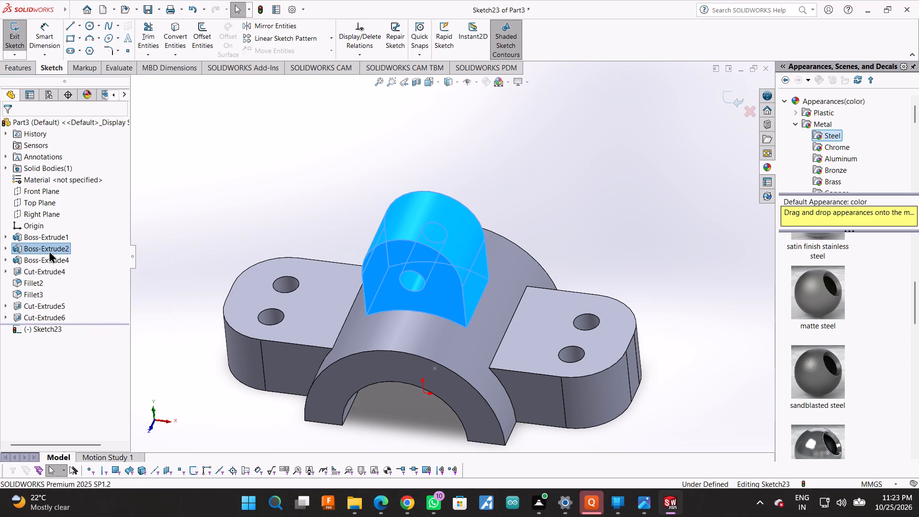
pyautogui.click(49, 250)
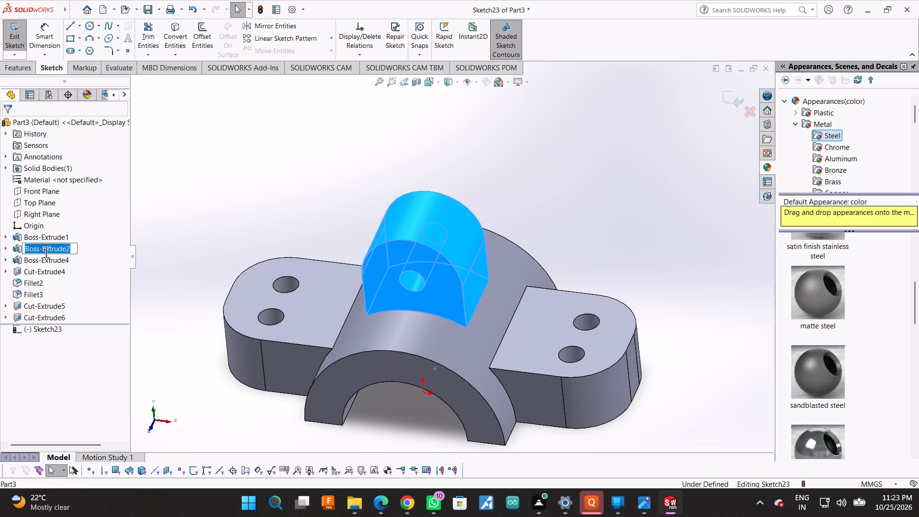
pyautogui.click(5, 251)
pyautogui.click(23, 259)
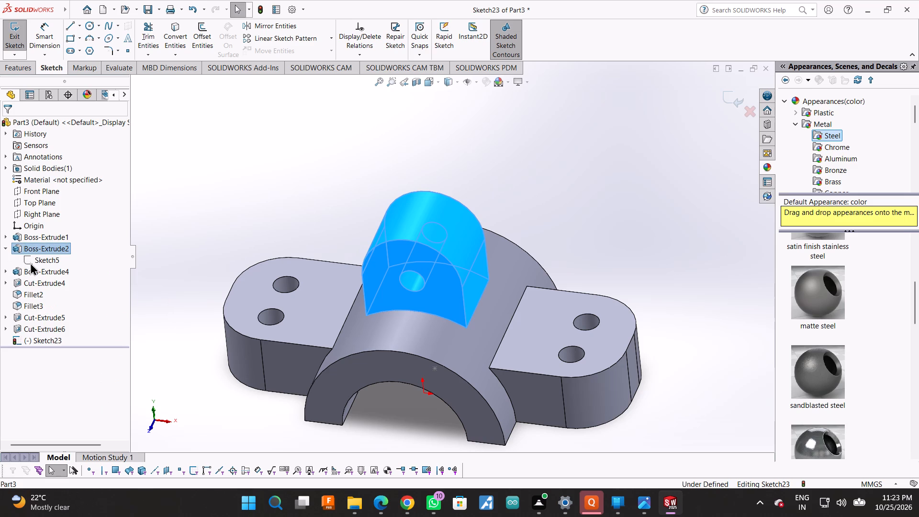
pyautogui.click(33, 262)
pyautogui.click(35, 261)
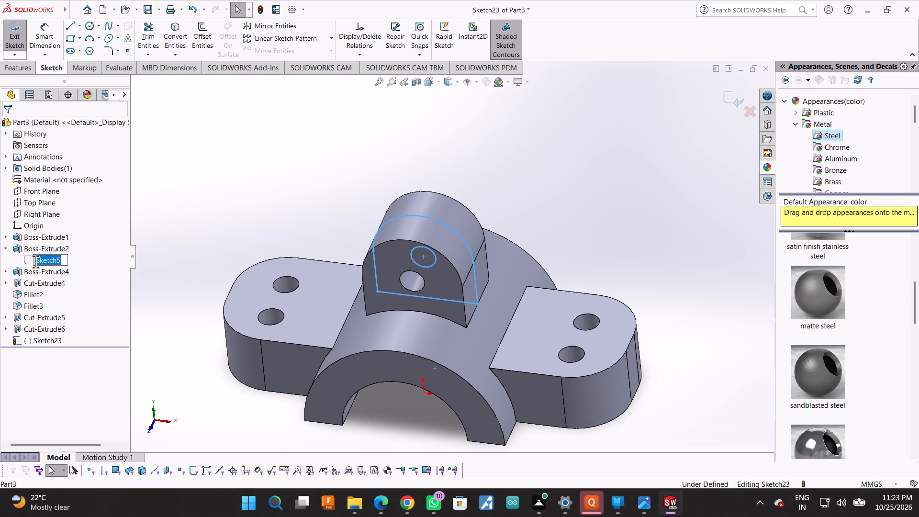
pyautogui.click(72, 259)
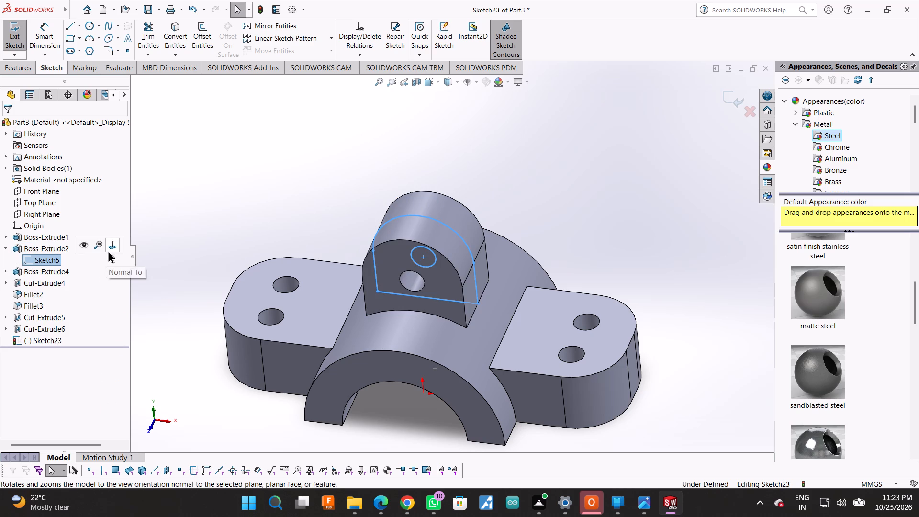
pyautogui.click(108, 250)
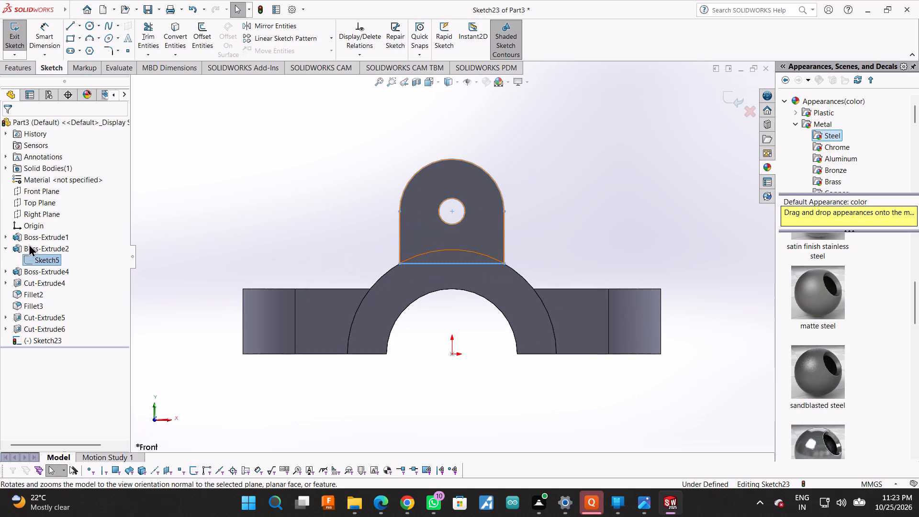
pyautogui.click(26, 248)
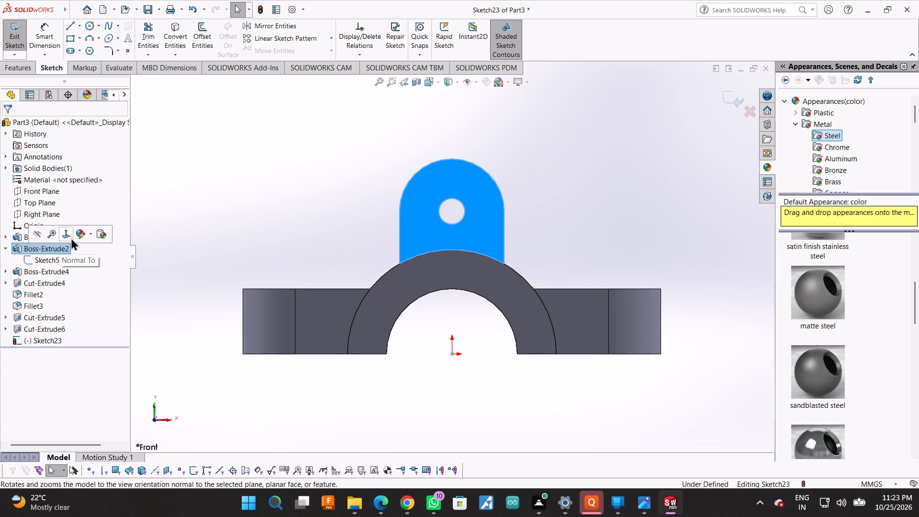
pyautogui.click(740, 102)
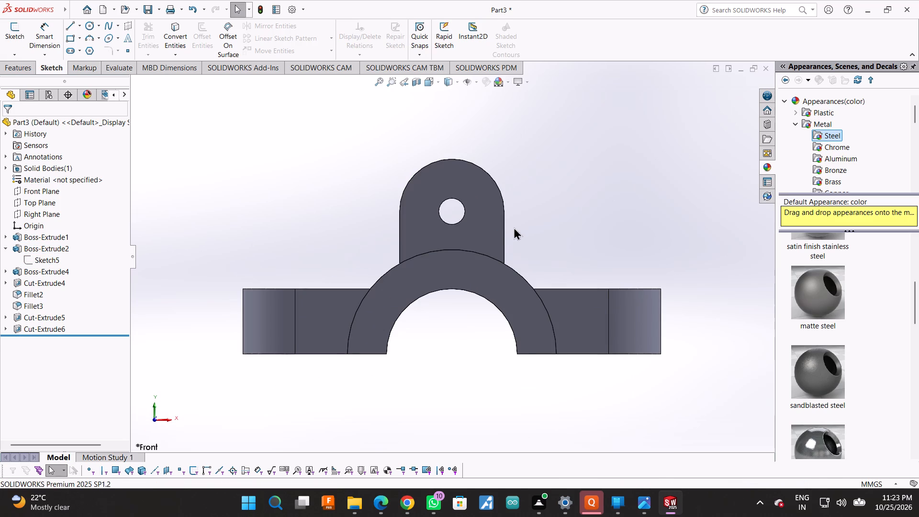
# Open the upright extrusion's definition, review its mid-plane depth and profile contour in an angled view, and accept the feature.
pyautogui.doubleClick(500, 227)
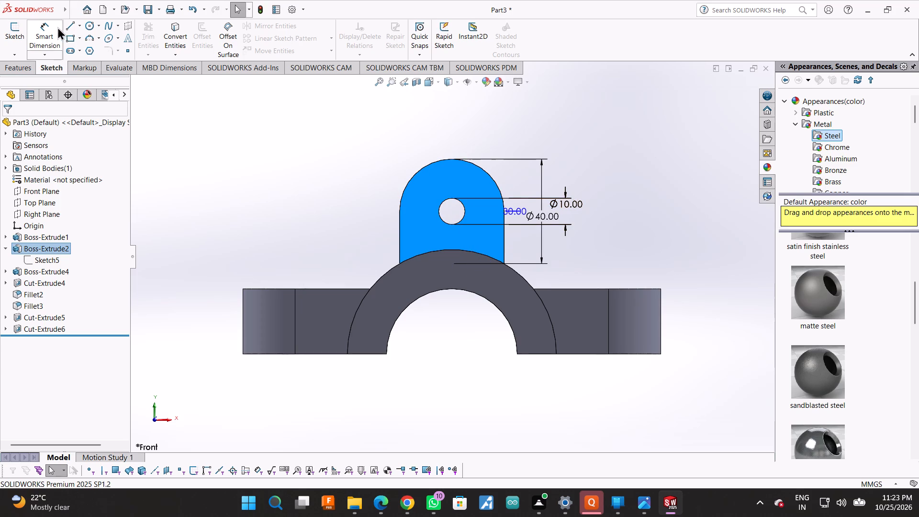
pyautogui.click(52, 246)
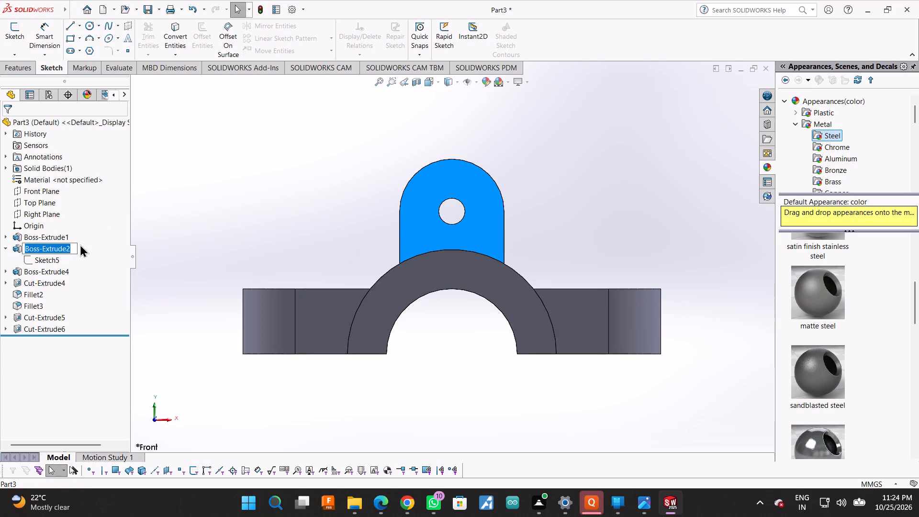
pyautogui.click(80, 244)
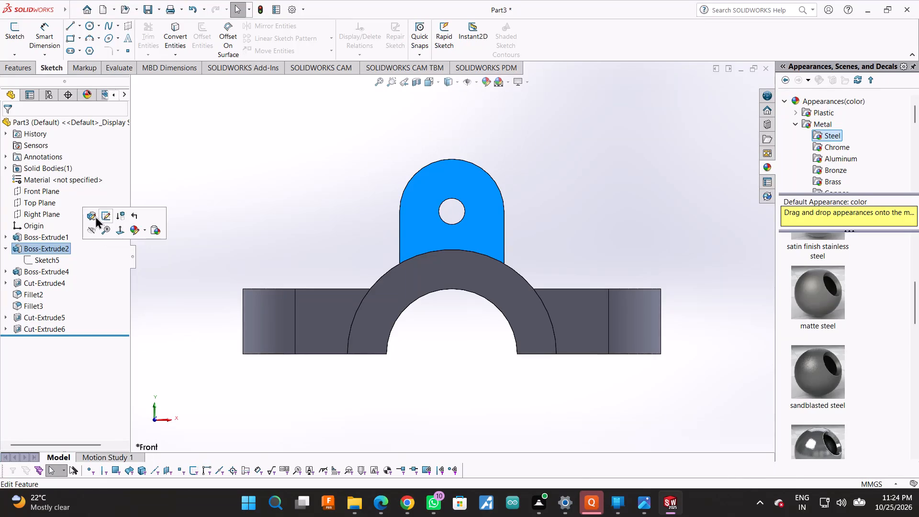
pyautogui.click(95, 216)
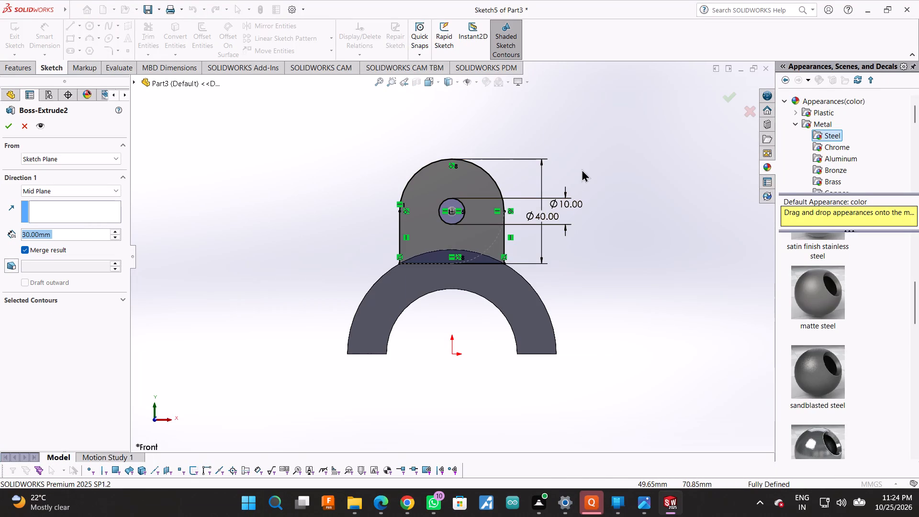
pyautogui.rightClick(594, 269)
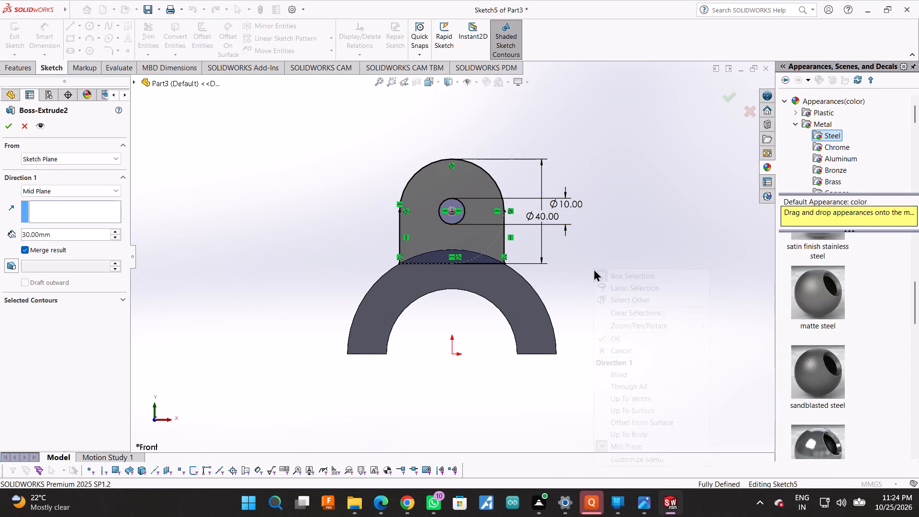
pyautogui.click(616, 204)
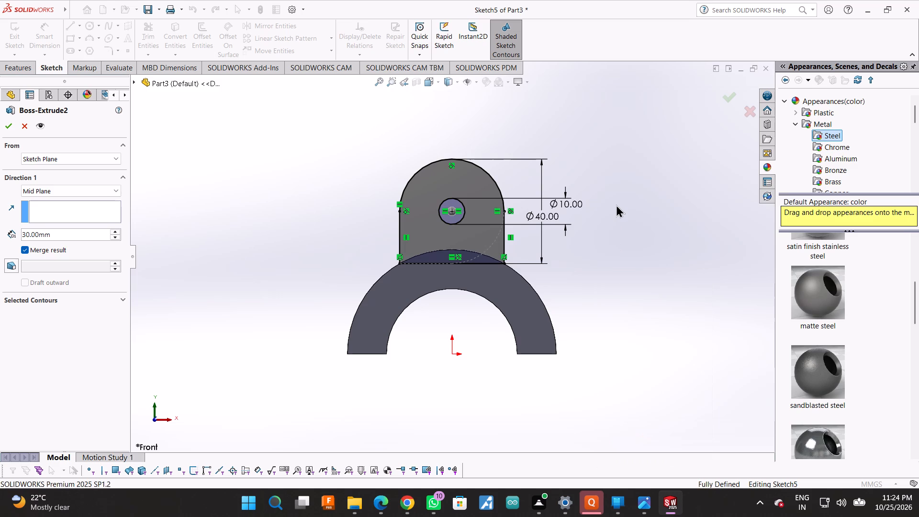
pyautogui.moveTo(616, 204); pyautogui.dragTo(596, 255, button='middle')
pyautogui.moveTo(596, 255); pyautogui.dragTo(591, 280, button='middle')
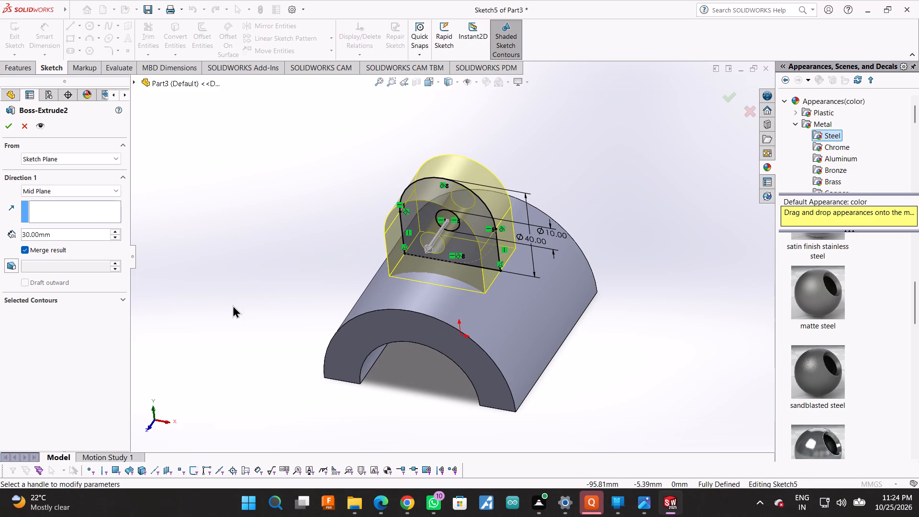
pyautogui.click(436, 245)
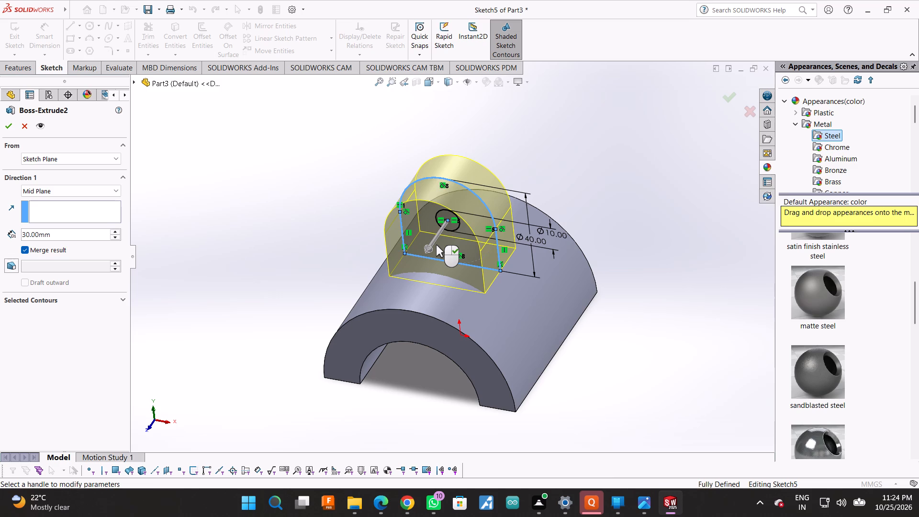
pyautogui.click(436, 245)
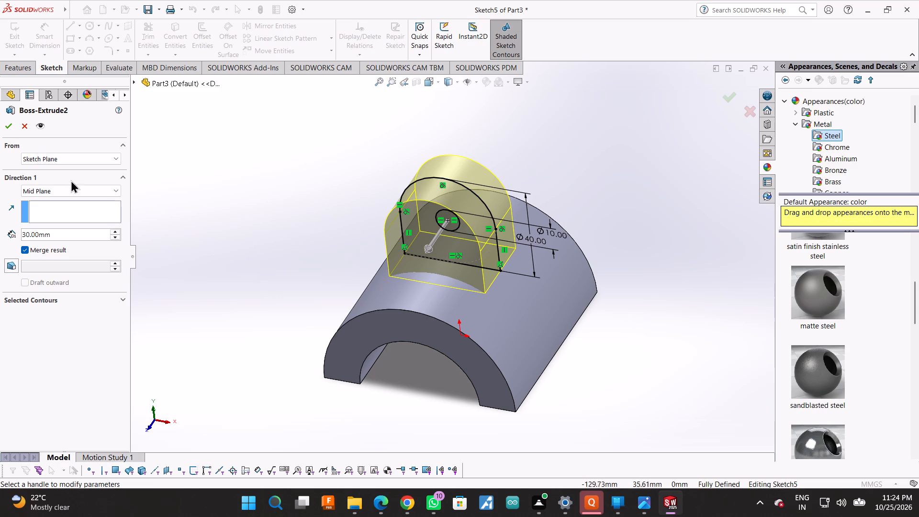
pyautogui.click(9, 127)
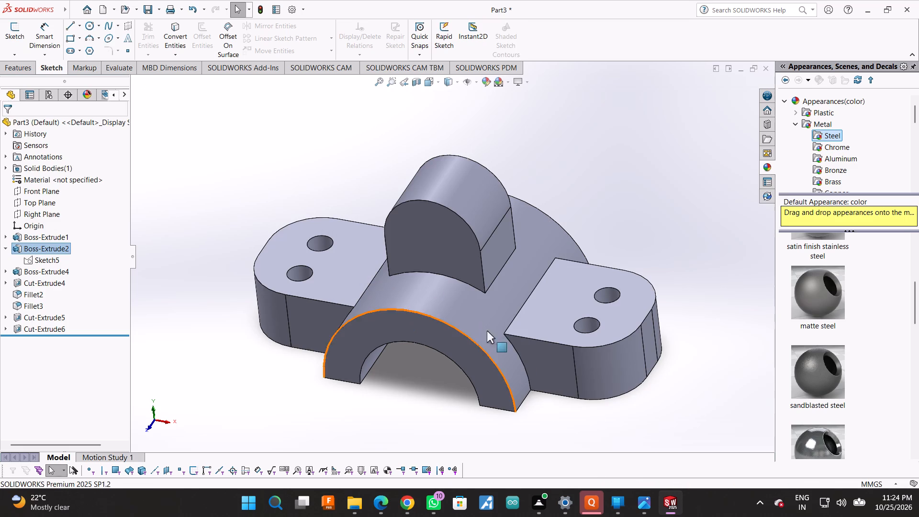
# Open the upright extrusion's profile sketch, Sketch5, for editing.
pyautogui.moveTo(568, 407); pyautogui.dragTo(582, 377, button='middle')
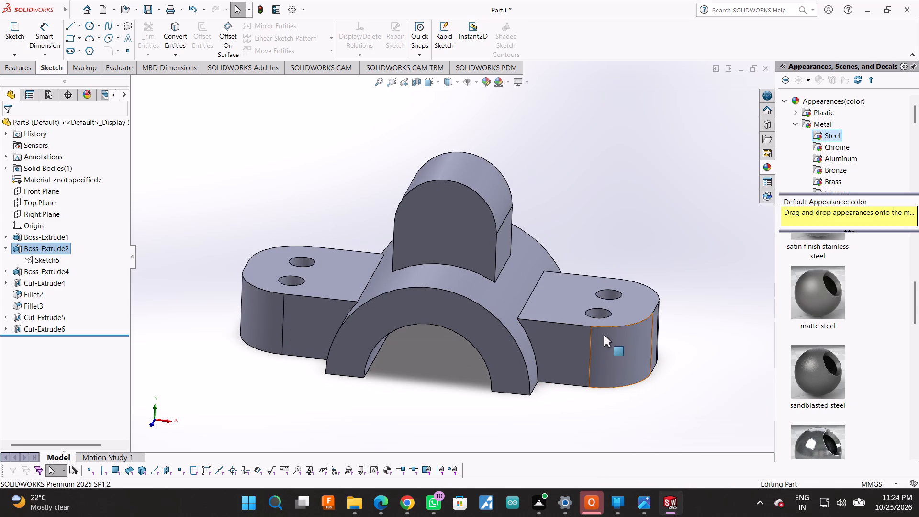
pyautogui.moveTo(673, 248); pyautogui.dragTo(677, 248, button='middle')
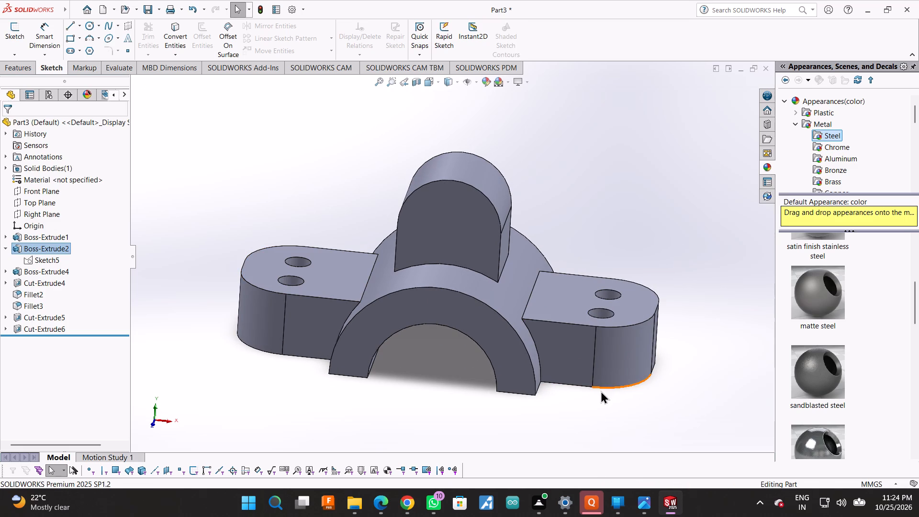
pyautogui.moveTo(601, 320); pyautogui.dragTo(601, 309, button='middle')
pyautogui.middleClick(657, 255)
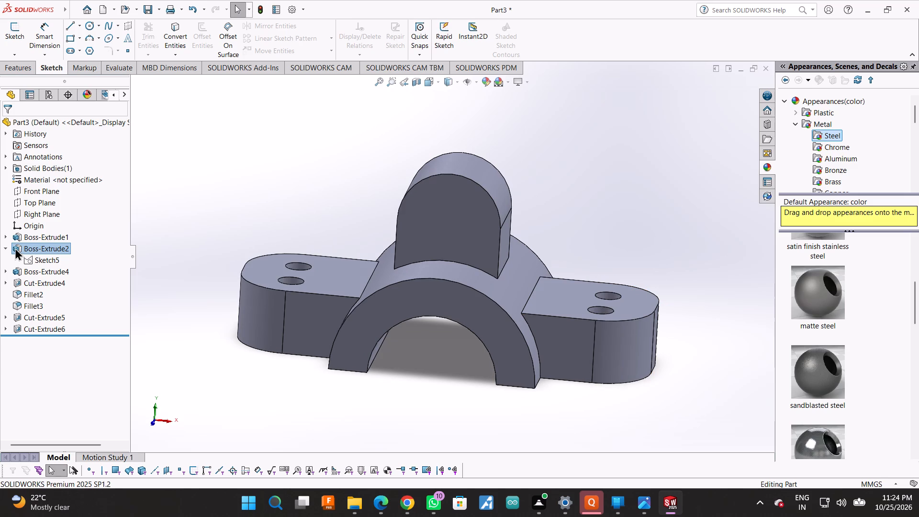
pyautogui.click(15, 247)
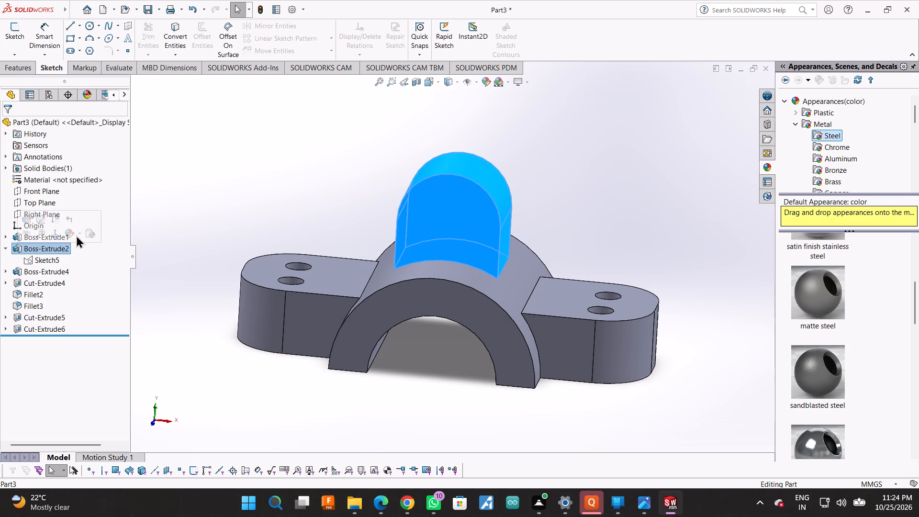
pyautogui.click(57, 235)
pyautogui.click(170, 244)
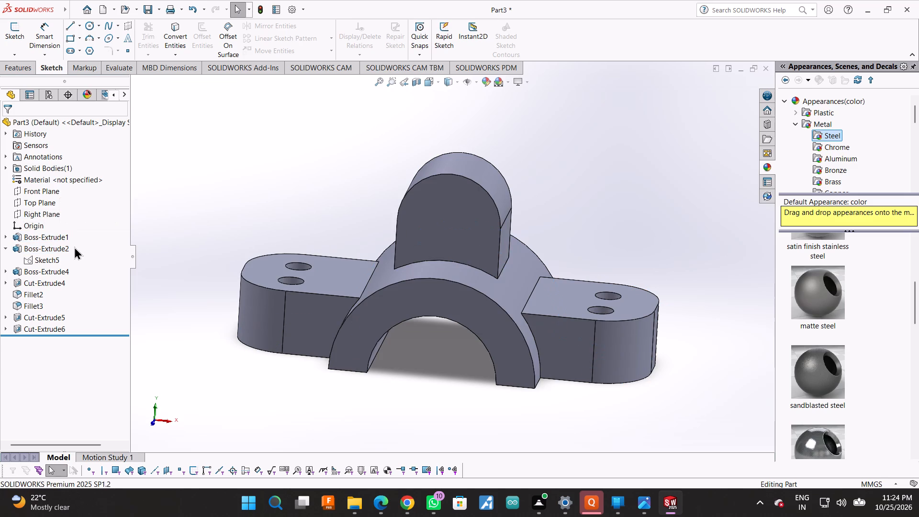
pyautogui.click(55, 246)
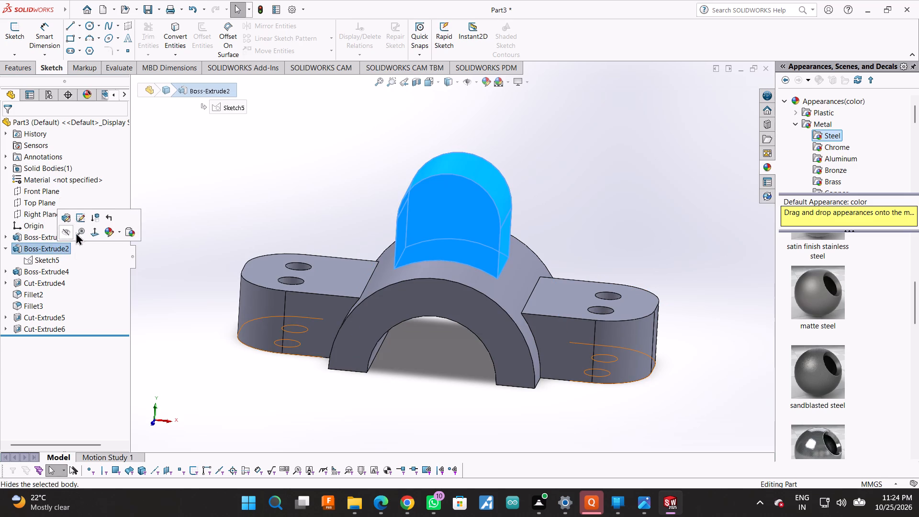
pyautogui.click(84, 224)
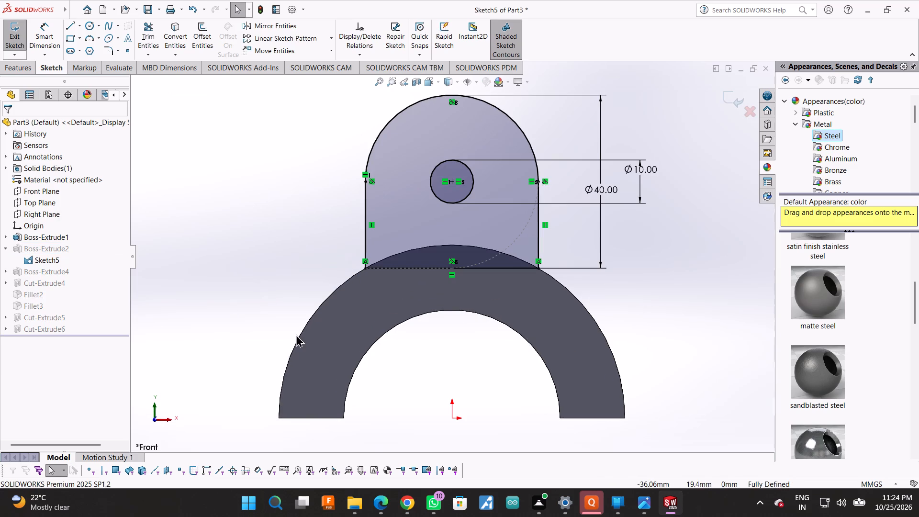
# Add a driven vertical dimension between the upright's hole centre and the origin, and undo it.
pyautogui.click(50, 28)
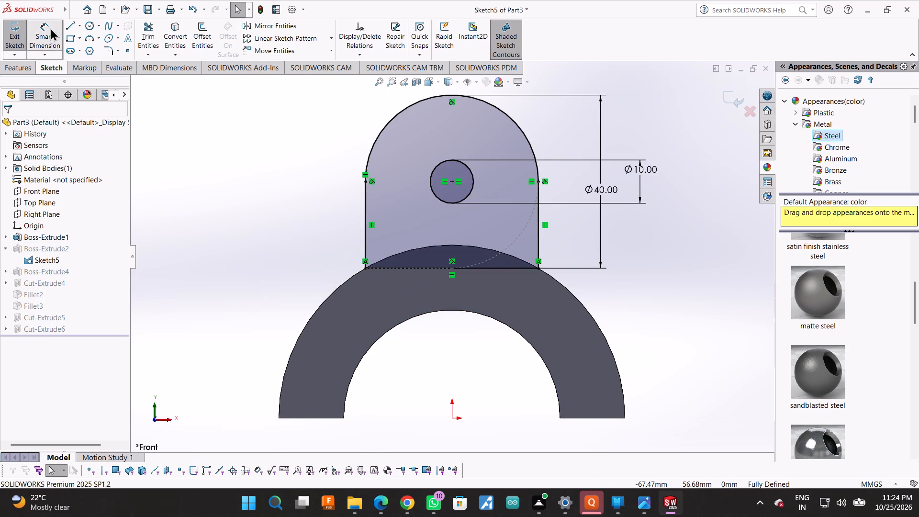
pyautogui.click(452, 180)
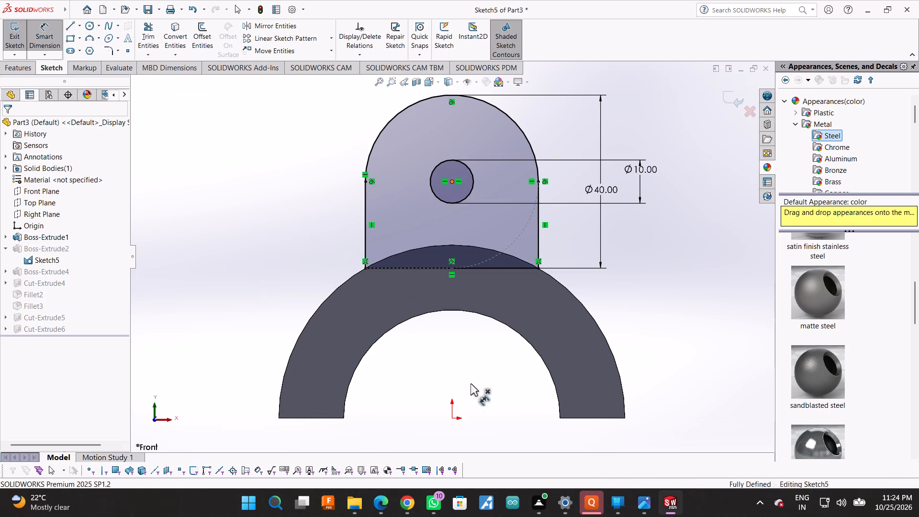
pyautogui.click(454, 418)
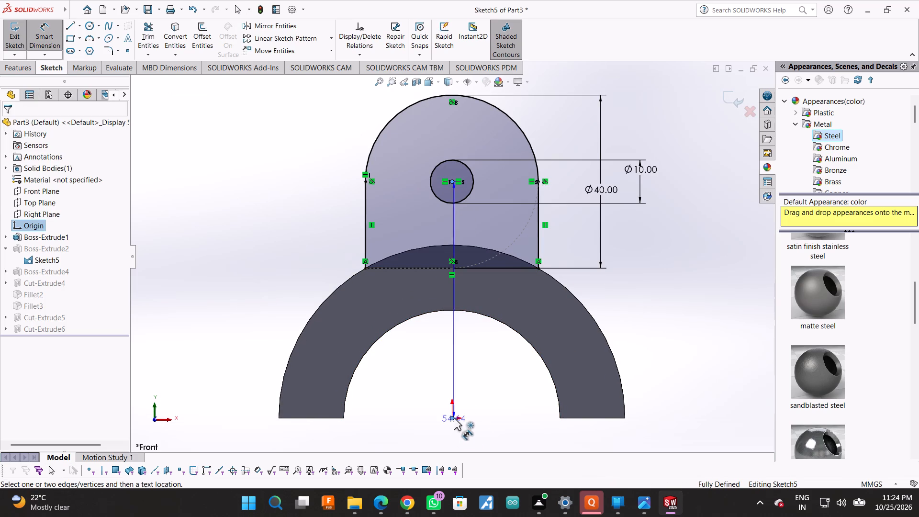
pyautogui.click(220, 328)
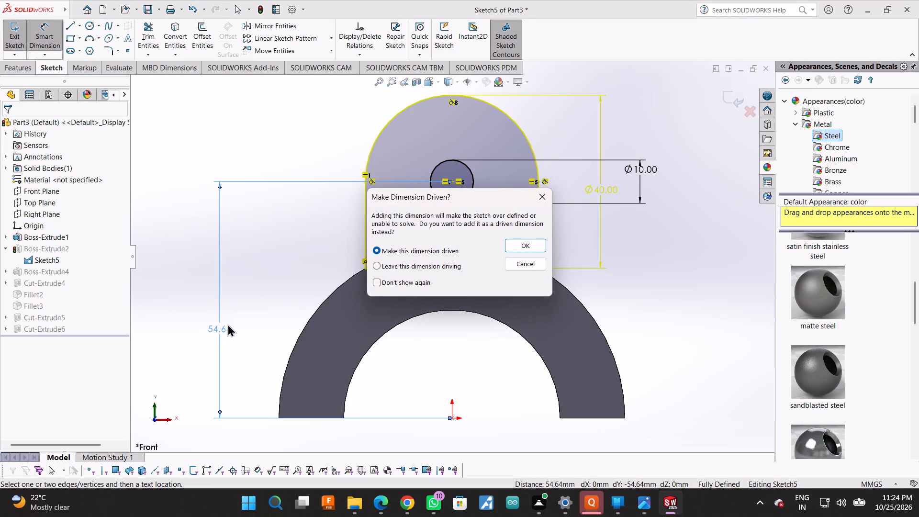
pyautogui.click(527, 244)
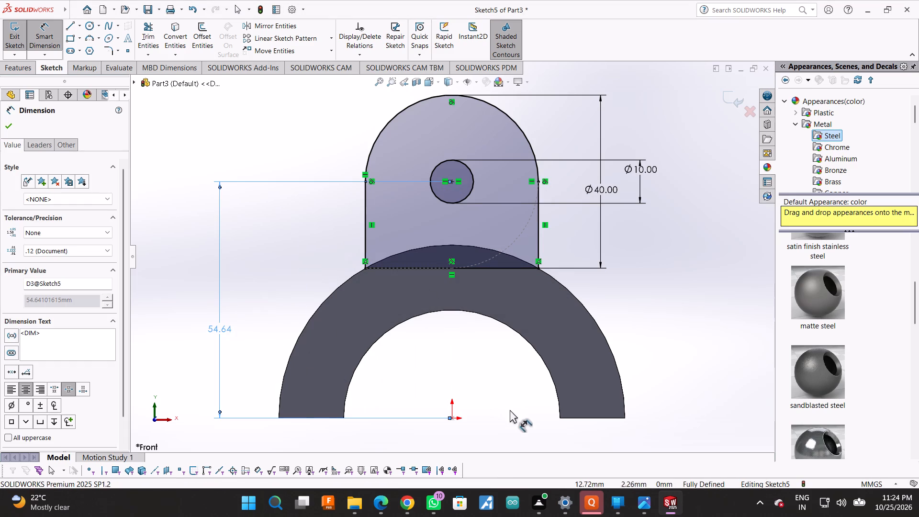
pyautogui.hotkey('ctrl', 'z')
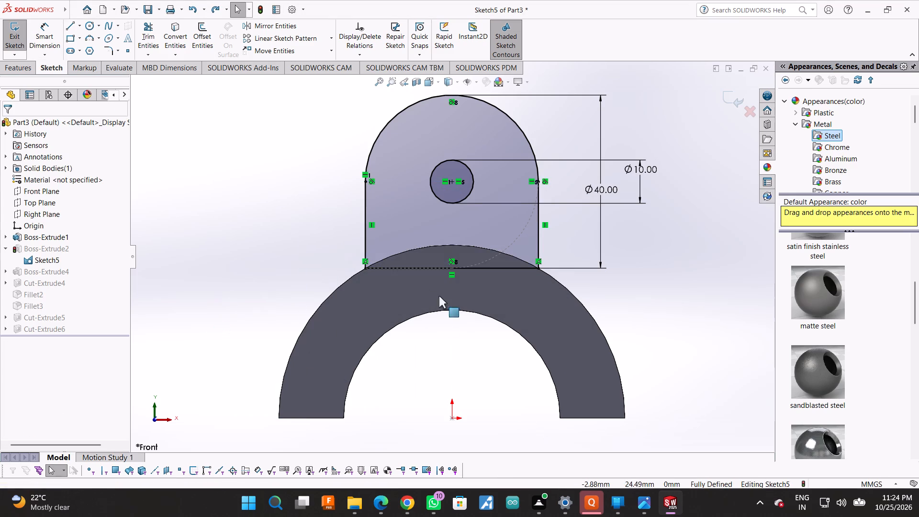
# Clear the upright's existing profile and hole circle from Sketch5 with Power trim.
pyautogui.click(141, 32)
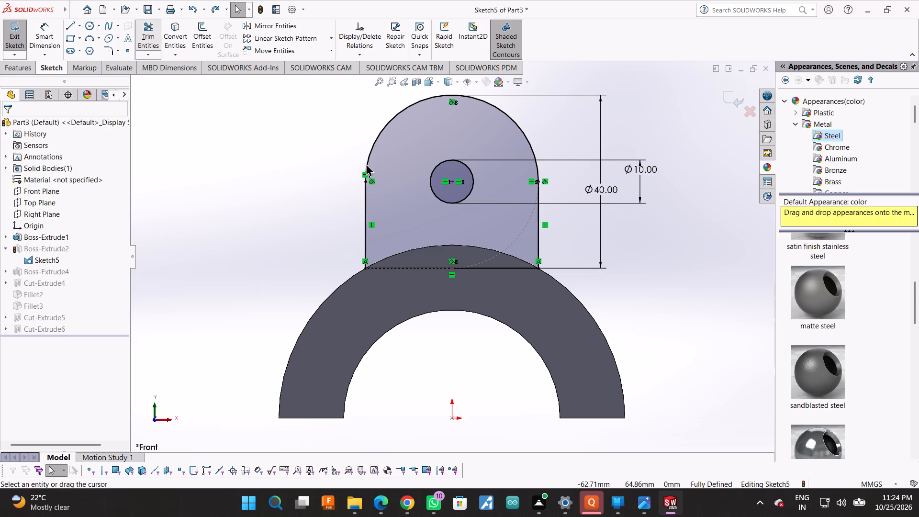
pyautogui.moveTo(353, 135); pyautogui.dragTo(361, 206)
pyautogui.click(361, 206)
pyautogui.moveTo(367, 209); pyautogui.dragTo(407, 276)
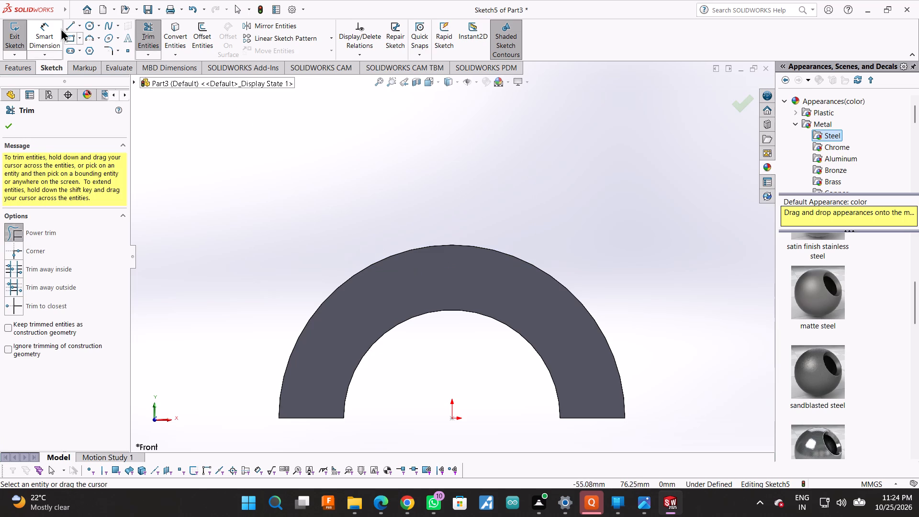
# Draw a vertical centerline about 61 mm long upward from the origin.
pyautogui.click(66, 26)
pyautogui.click(81, 26)
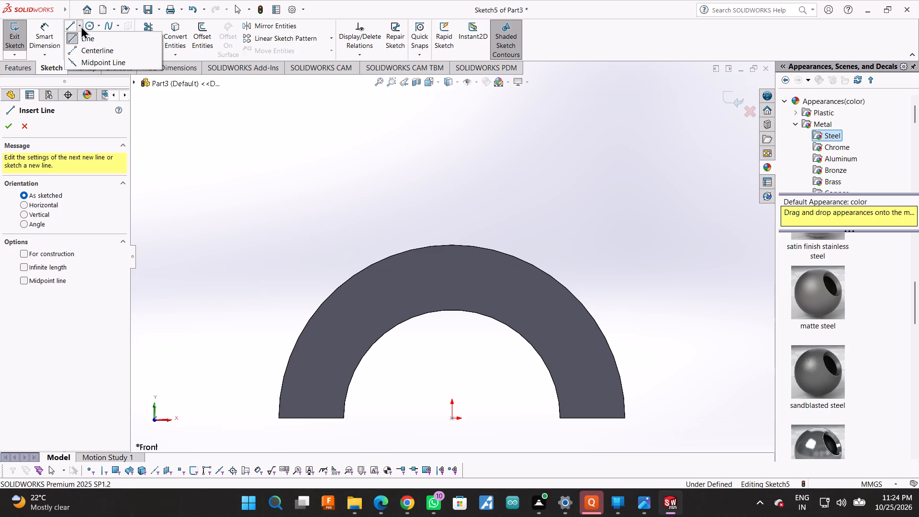
pyautogui.click(82, 56)
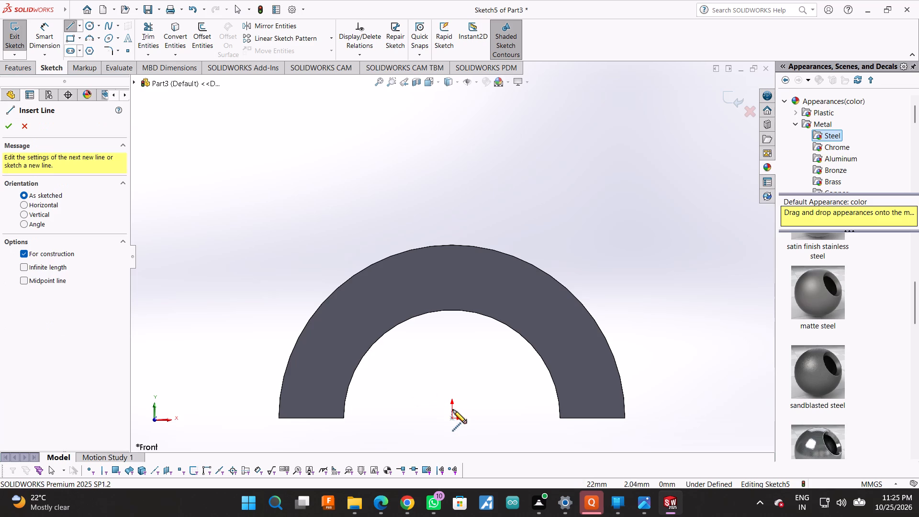
pyautogui.click(451, 418)
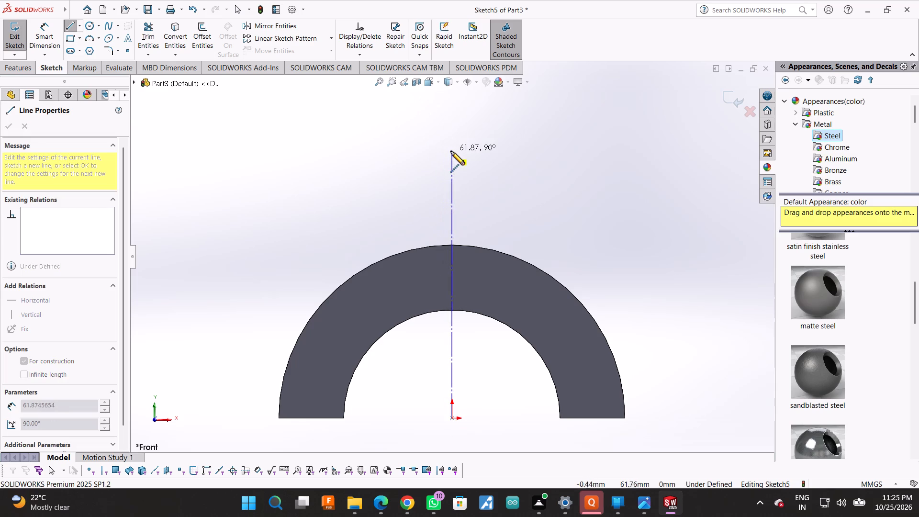
pyautogui.click(453, 153)
# Dimension the vertical centerline's length and set it to 50 mm.
pyautogui.moveTo(39, 31); pyautogui.dragTo(43, 21)
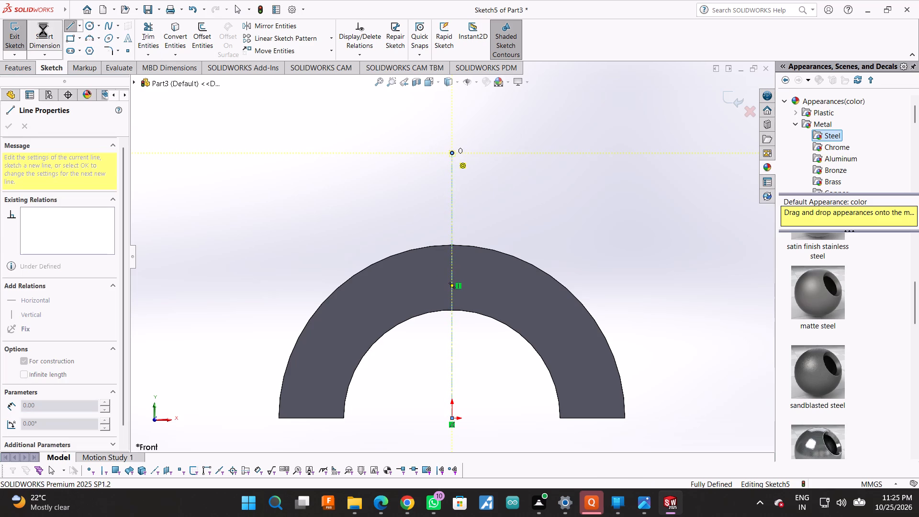
pyautogui.click(454, 231)
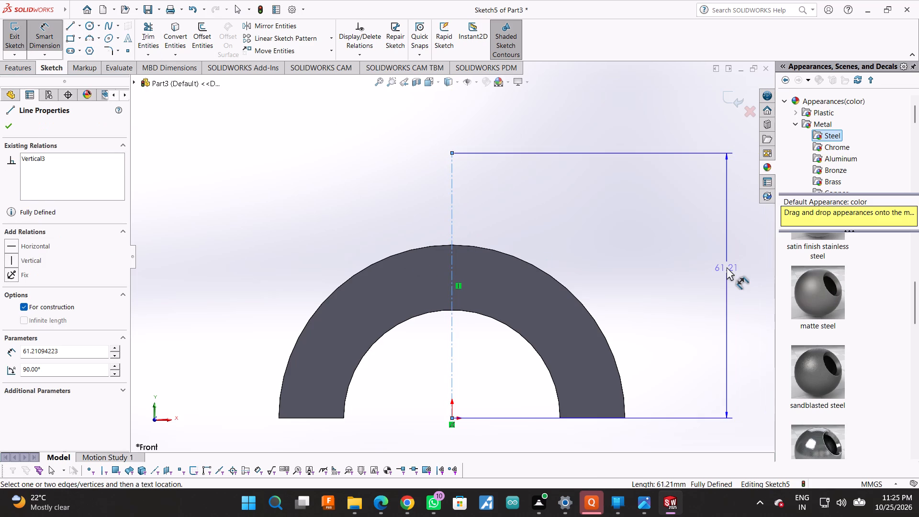
pyautogui.click(727, 267)
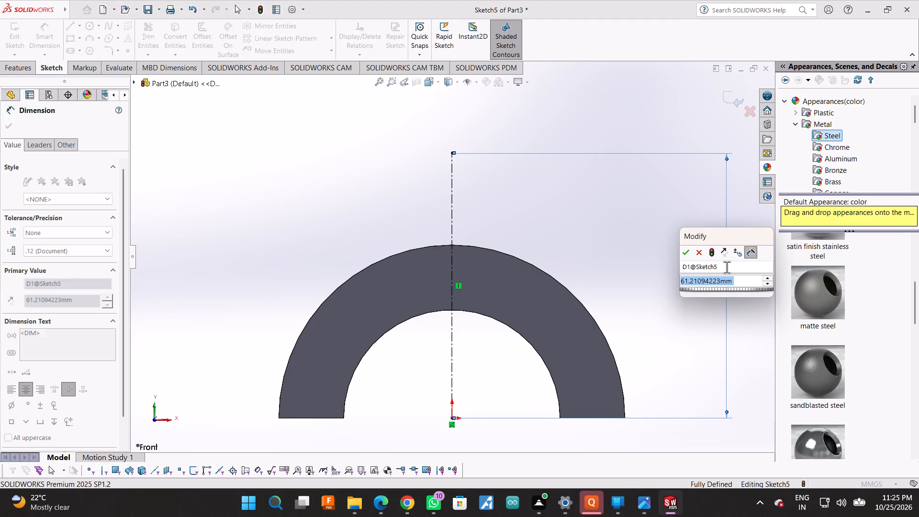
pyautogui.write('50')
pyautogui.press('Return')
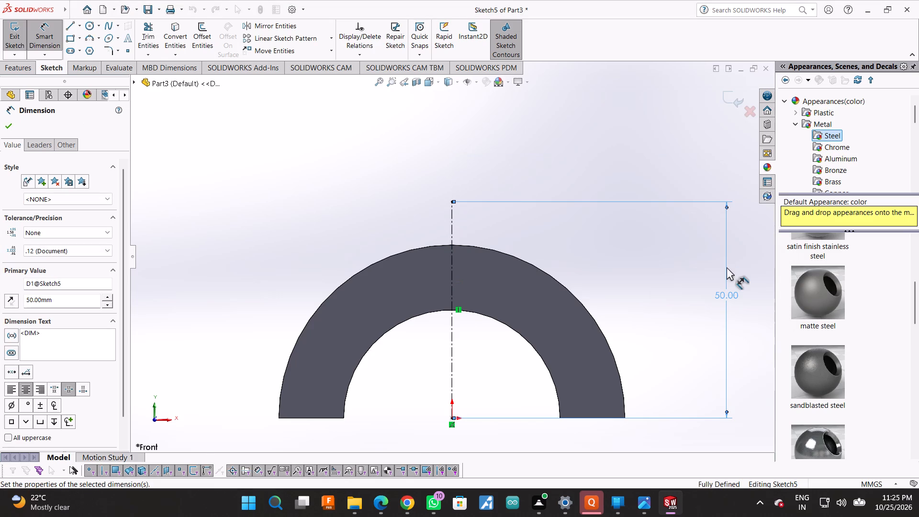
# Sketch two concentric circles centred on the centerline's top endpoint, about 41 mm and about 25 mm in diameter.
pyautogui.click(85, 26)
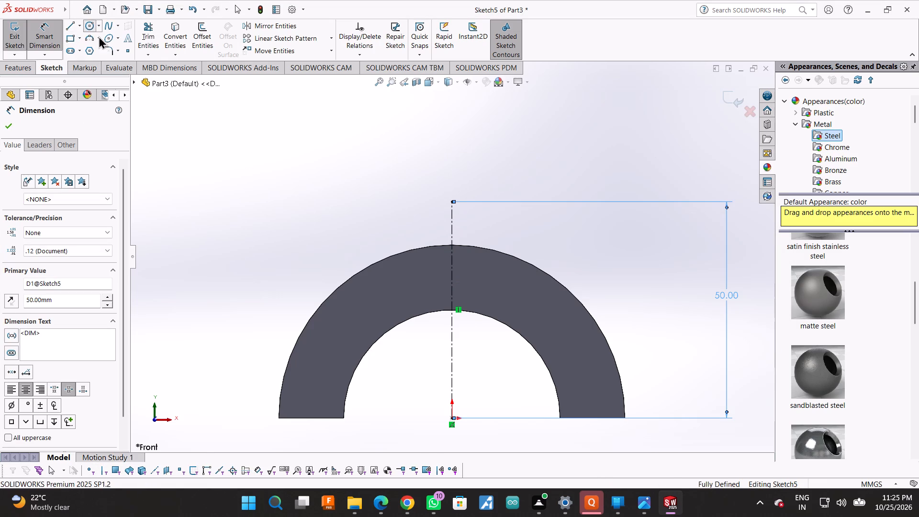
pyautogui.doubleClick(452, 202)
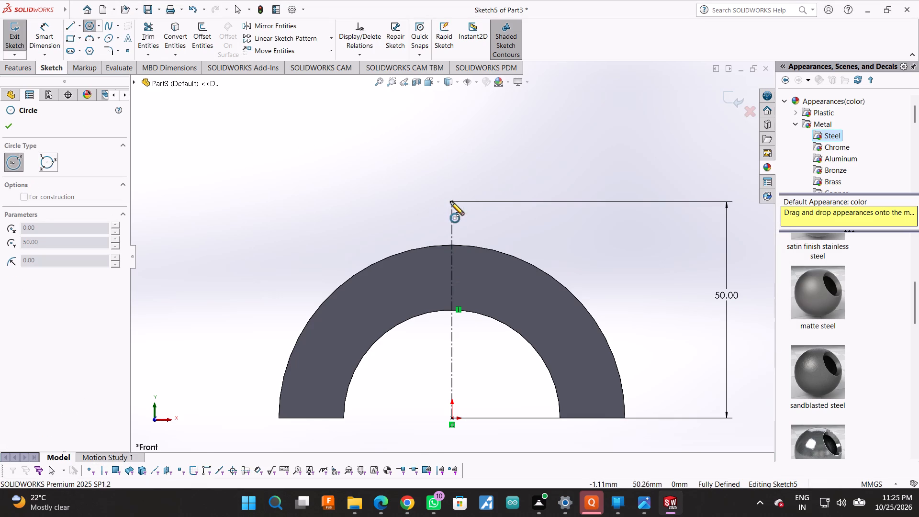
pyautogui.click(449, 201)
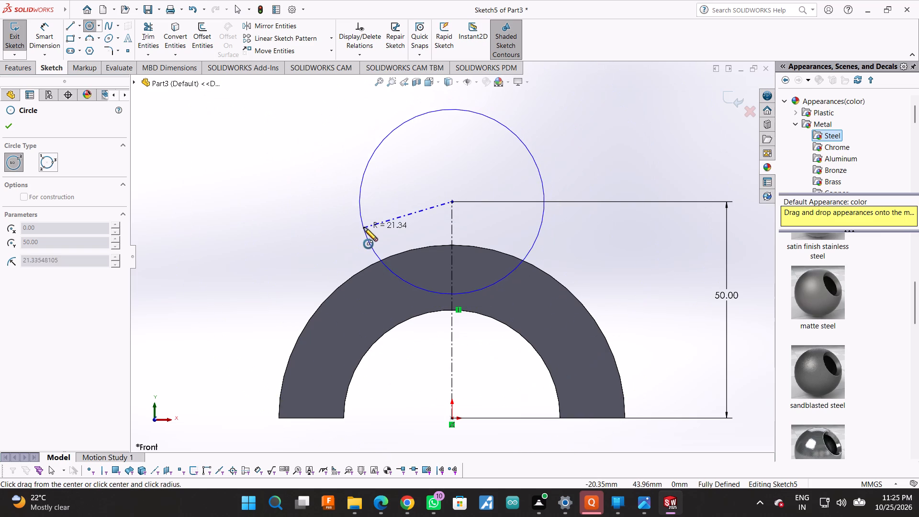
pyautogui.click(362, 202)
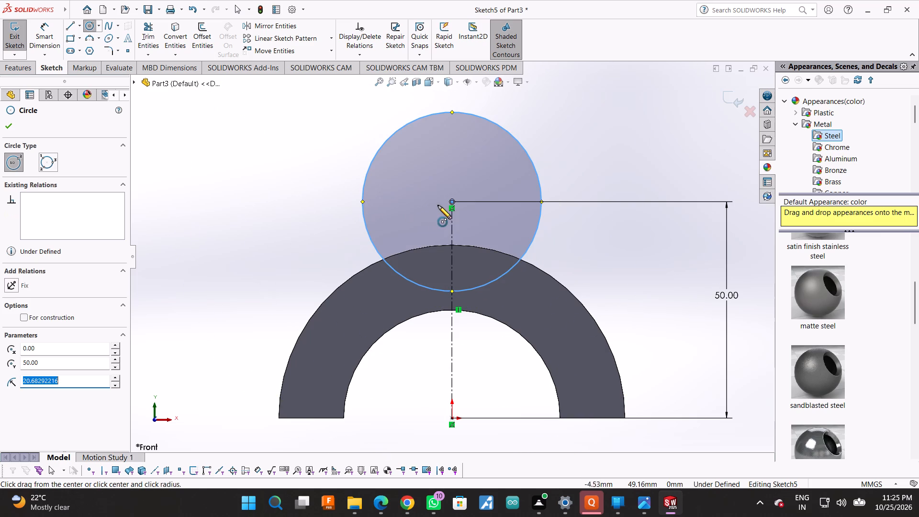
pyautogui.click(452, 203)
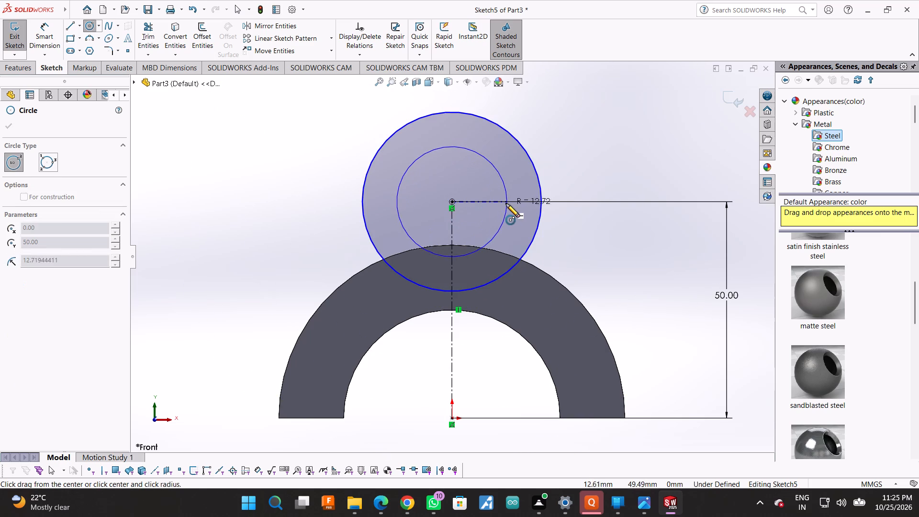
pyautogui.click(506, 203)
# Dimension both concentric circles, setting the outer diameter to 40 mm and the inner diameter to 10 mm.
pyautogui.click(46, 27)
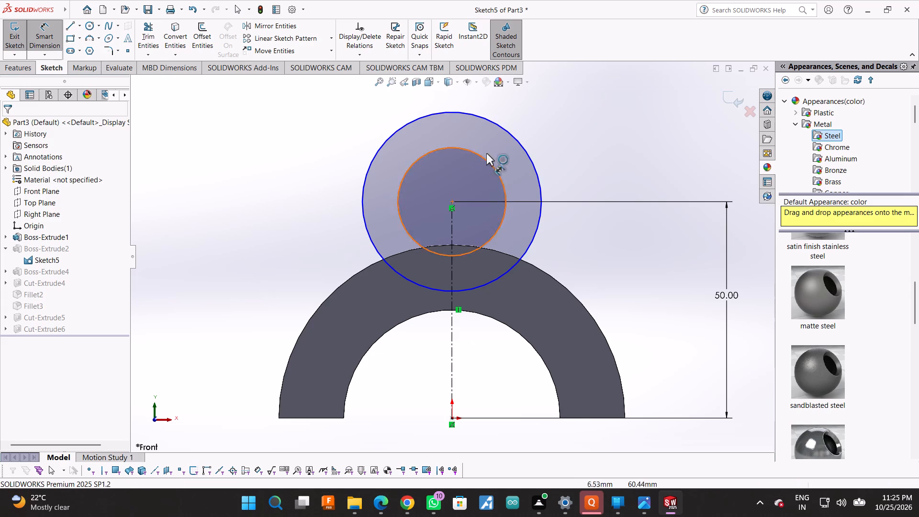
pyautogui.click(514, 139)
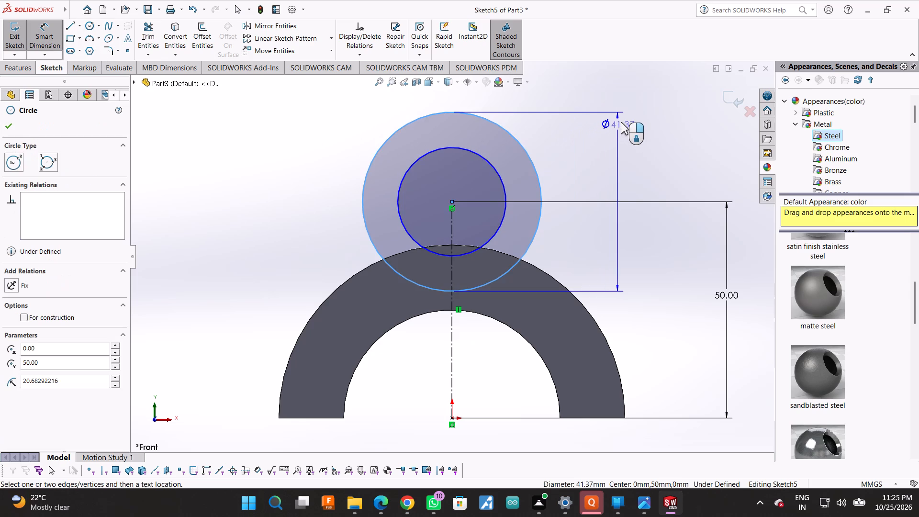
pyautogui.click(623, 120)
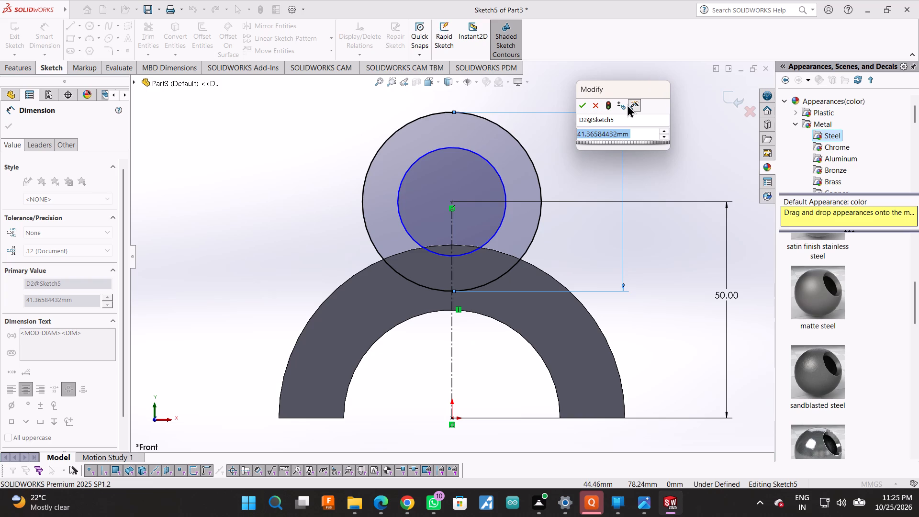
pyautogui.write('40')
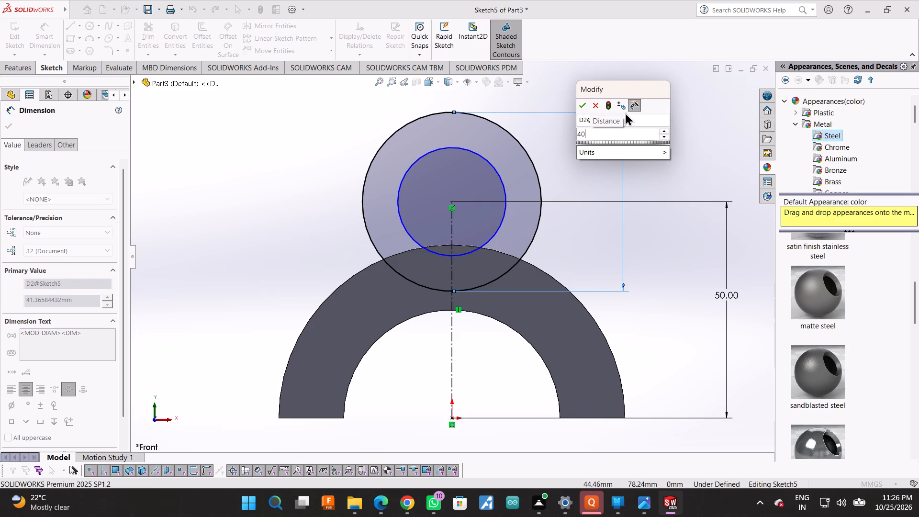
pyautogui.press('Return')
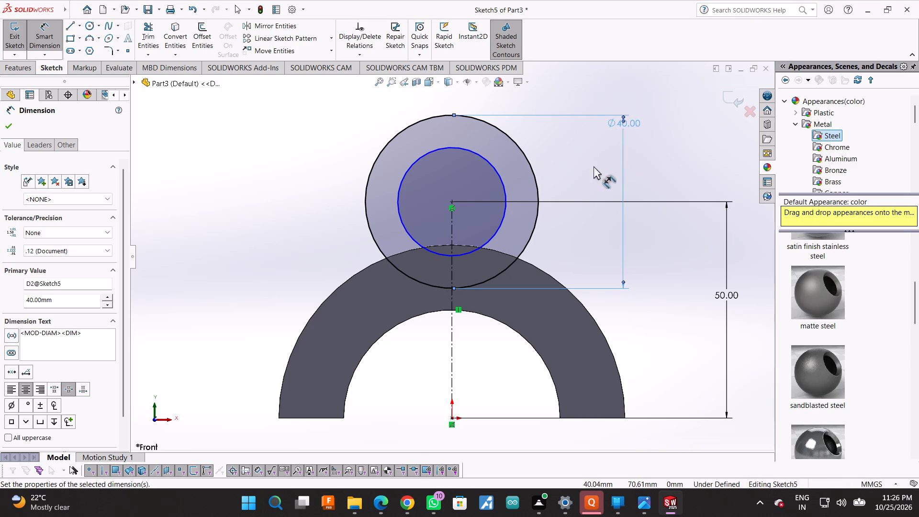
pyautogui.click(502, 180)
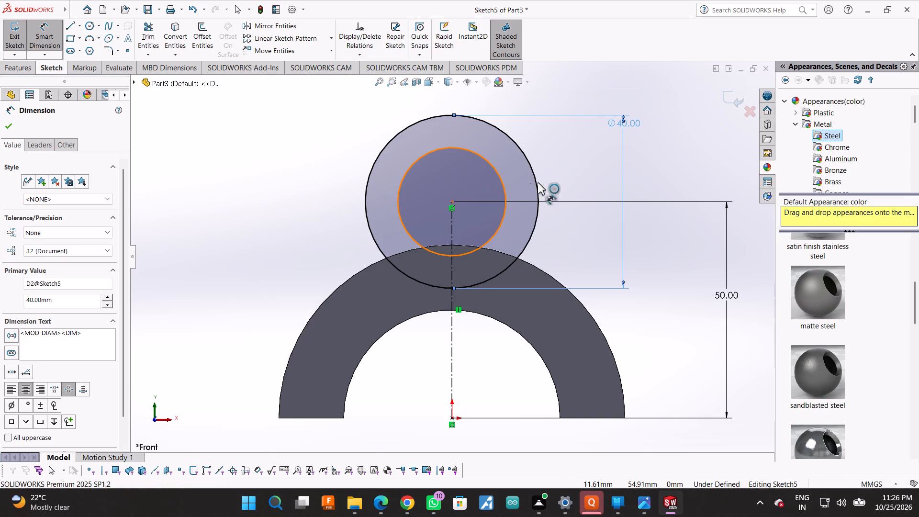
pyautogui.click(578, 172)
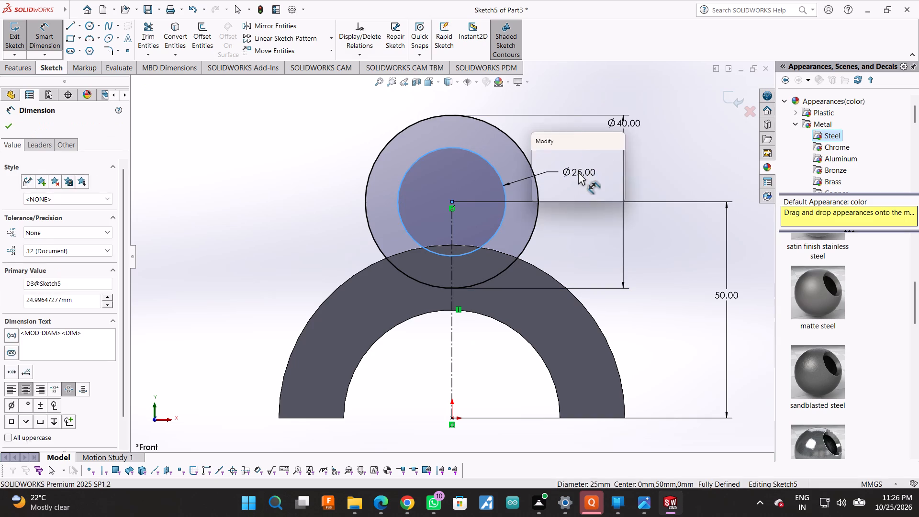
pyautogui.write('10')
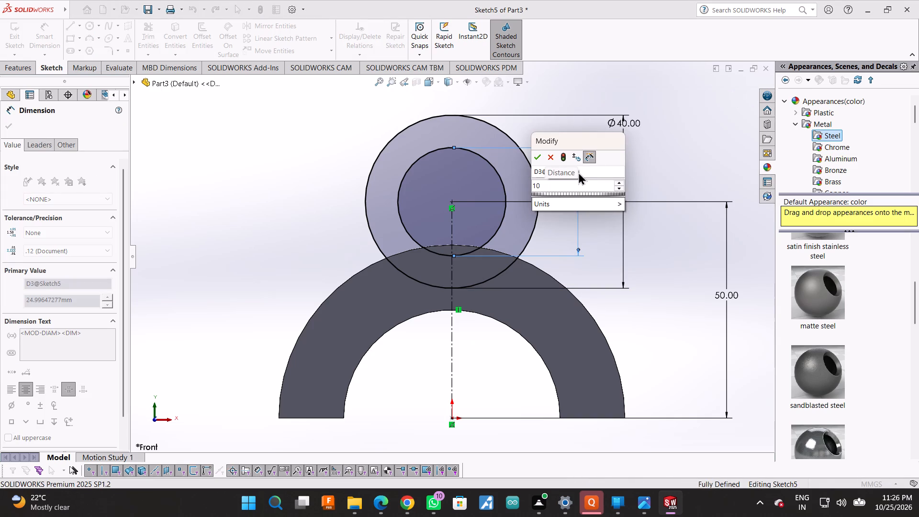
pyautogui.press('Return')
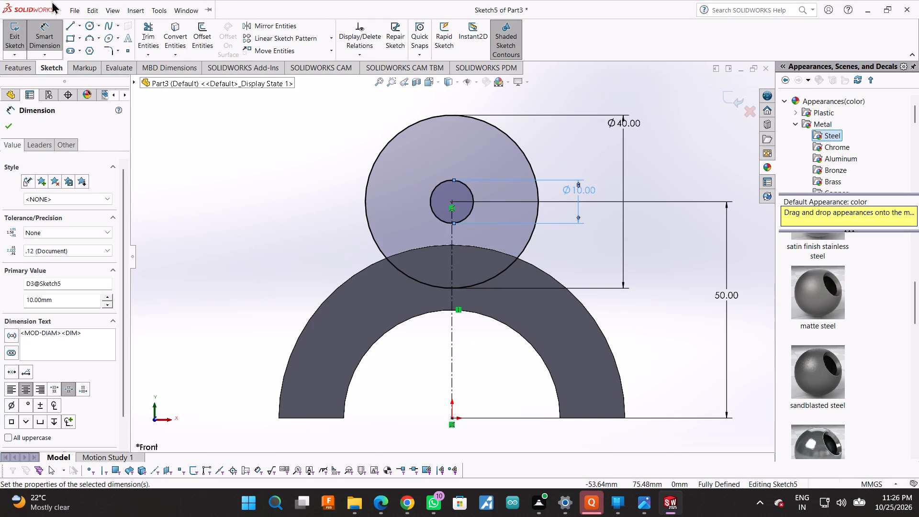
pyautogui.click(68, 20)
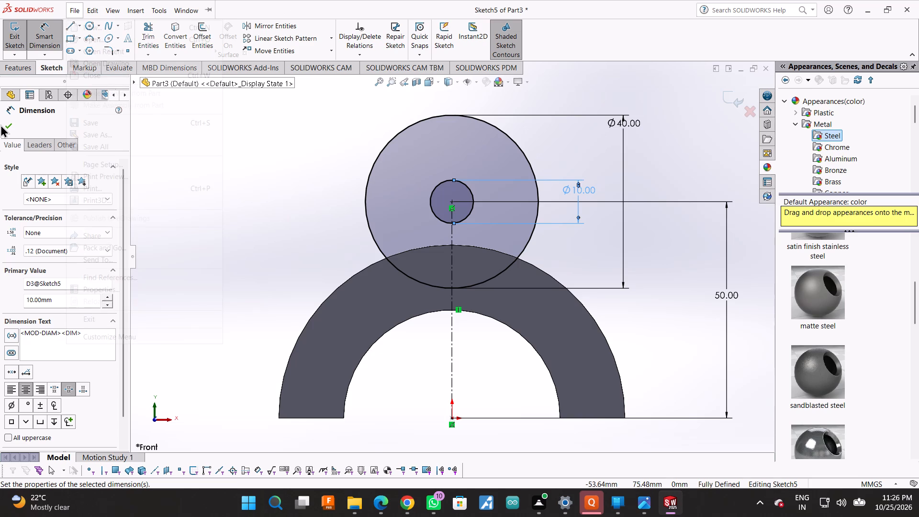
pyautogui.click(268, 133)
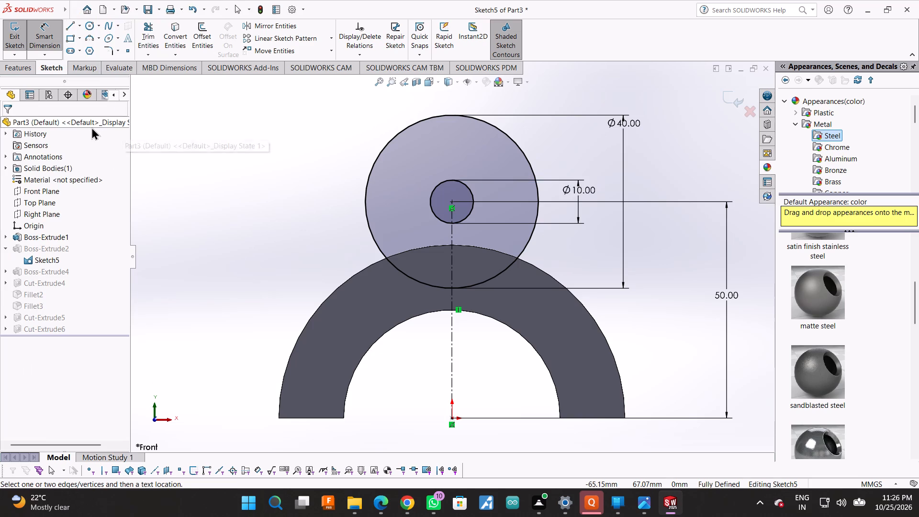
# Draw two vertical lines about 15.4 mm long from the outer circle's side quadrants to the base arc, joined by a 40 mm horizontal line.
pyautogui.click(71, 23)
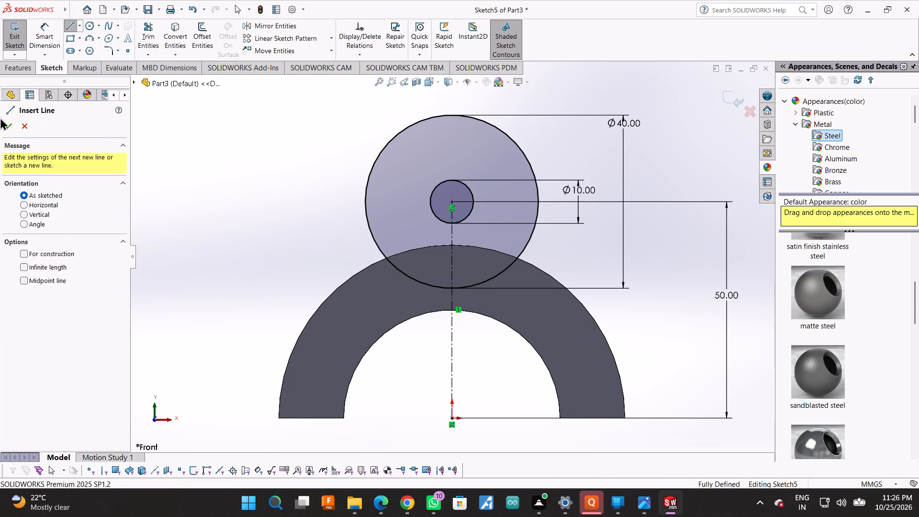
pyautogui.click(364, 202)
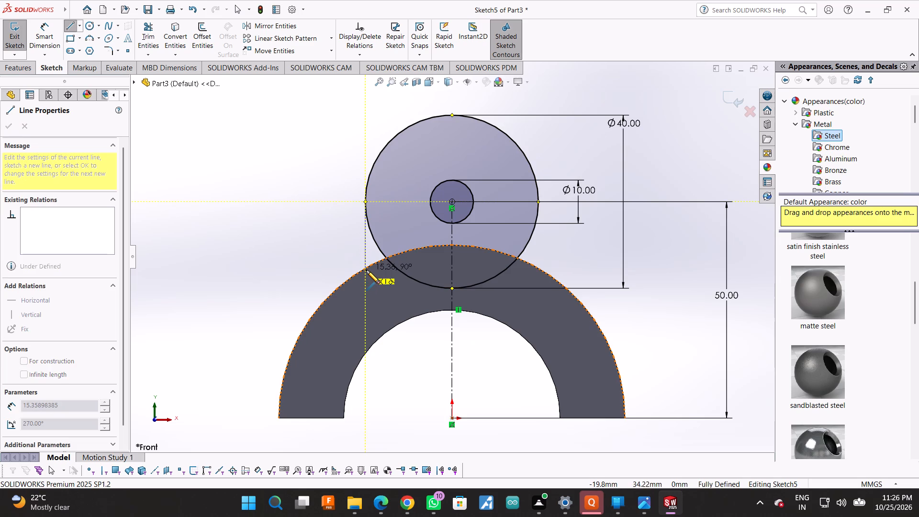
pyautogui.click(366, 270)
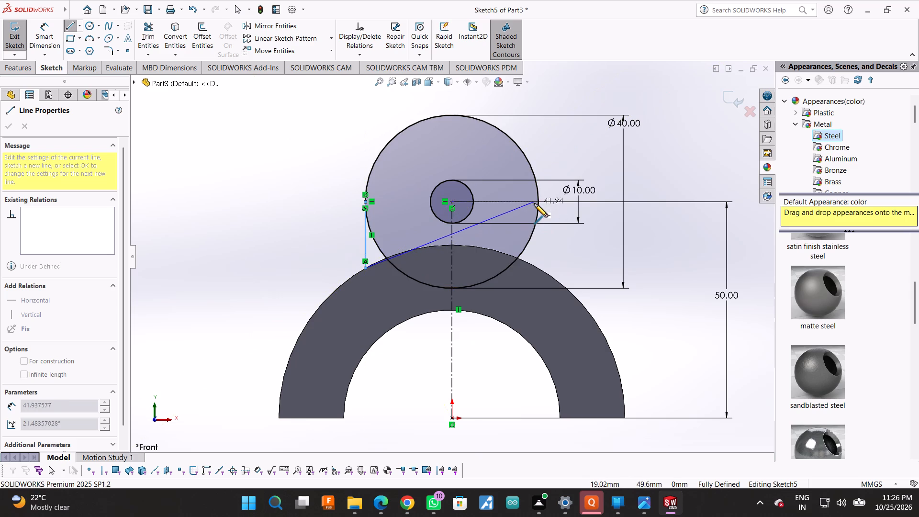
pyautogui.click(538, 266)
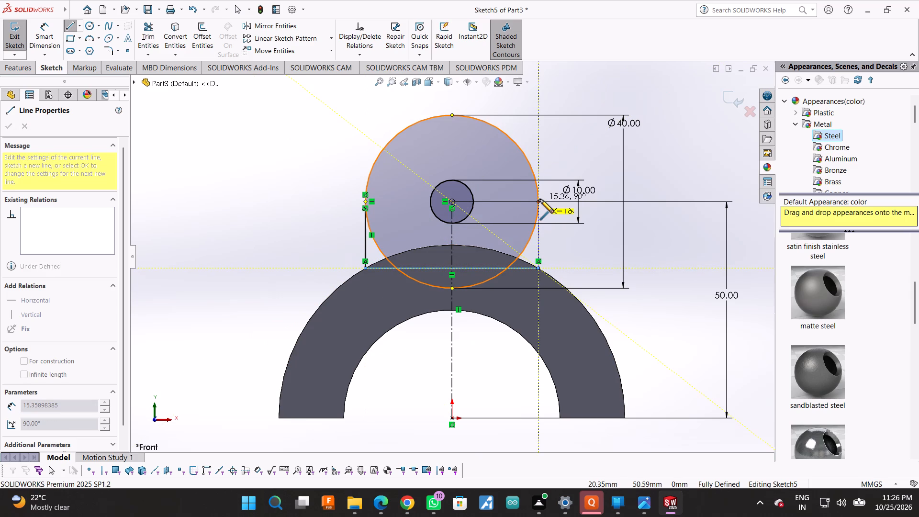
pyautogui.click(540, 201)
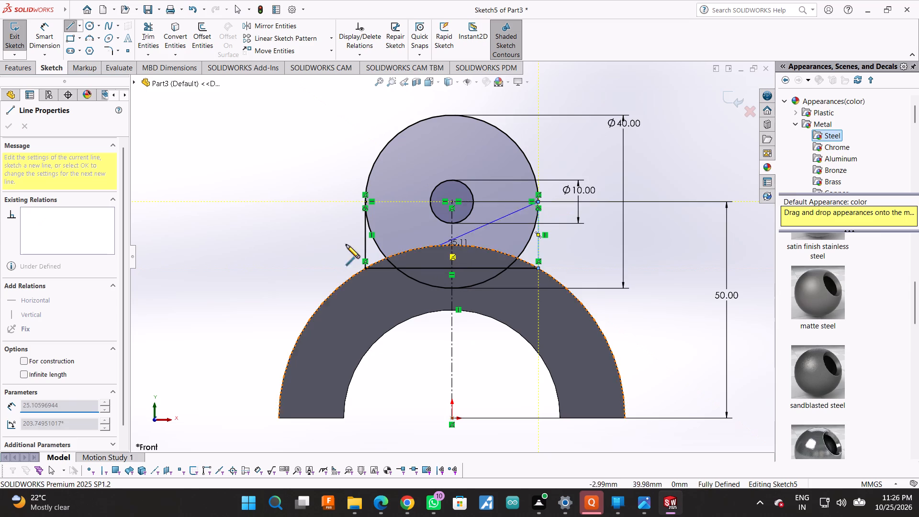
# Power-trim the lower half of the 40 mm circle, leaving a round-topped profile around the 10 mm hole circle.
pyautogui.click(155, 40)
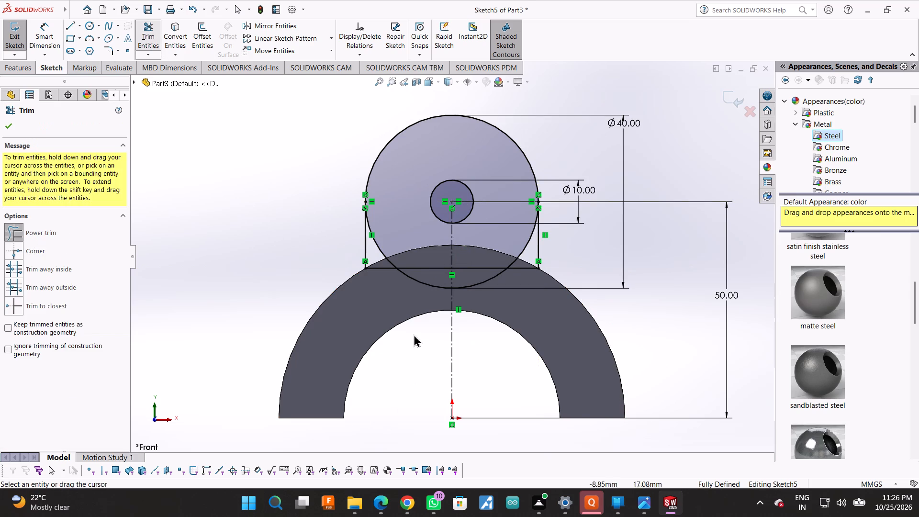
pyautogui.click(438, 257)
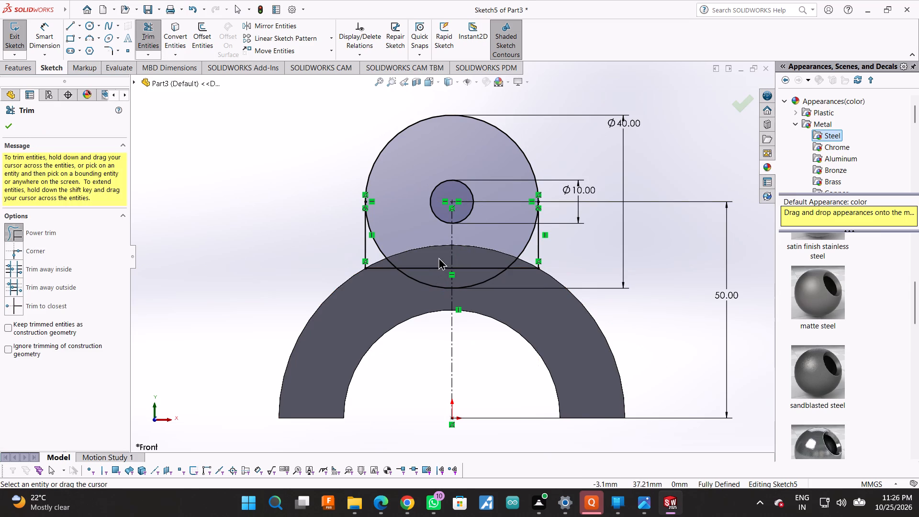
pyautogui.moveTo(388, 238); pyautogui.dragTo(374, 245)
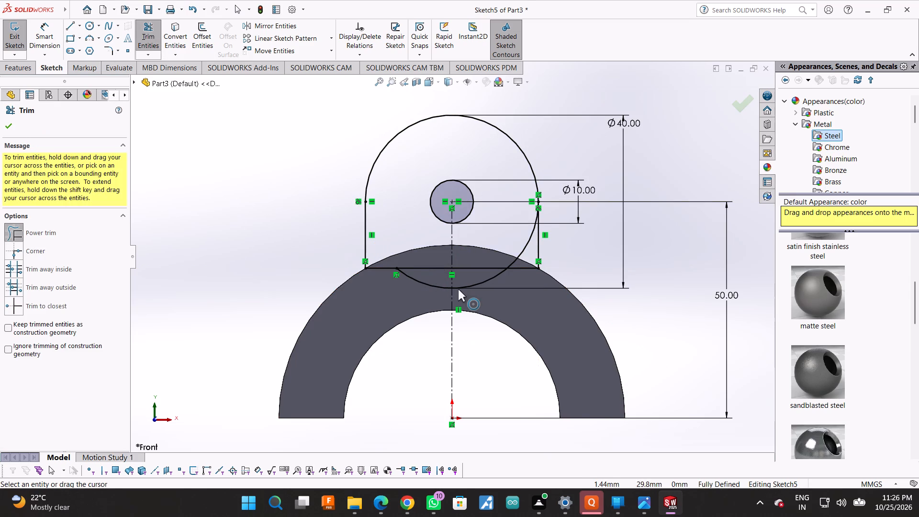
pyautogui.moveTo(465, 280); pyautogui.dragTo(481, 287)
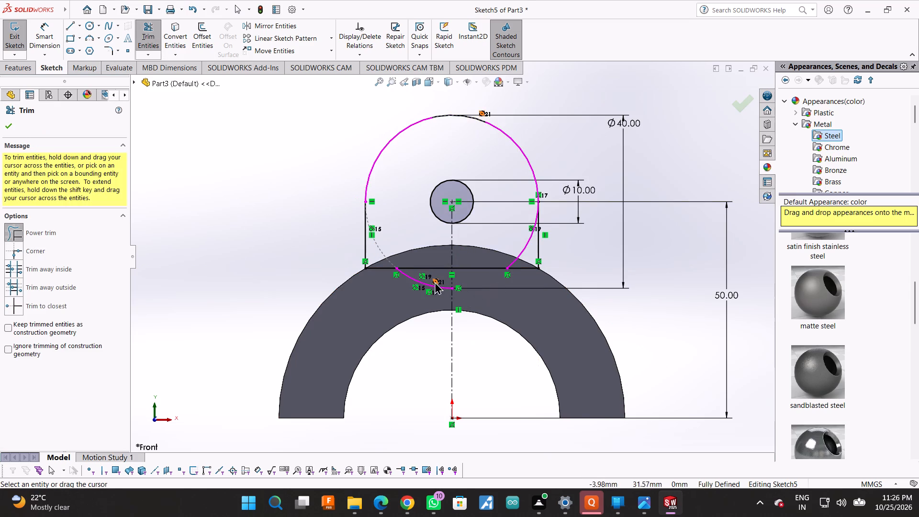
pyautogui.moveTo(434, 277); pyautogui.dragTo(423, 292)
pyautogui.moveTo(504, 247); pyautogui.dragTo(525, 254)
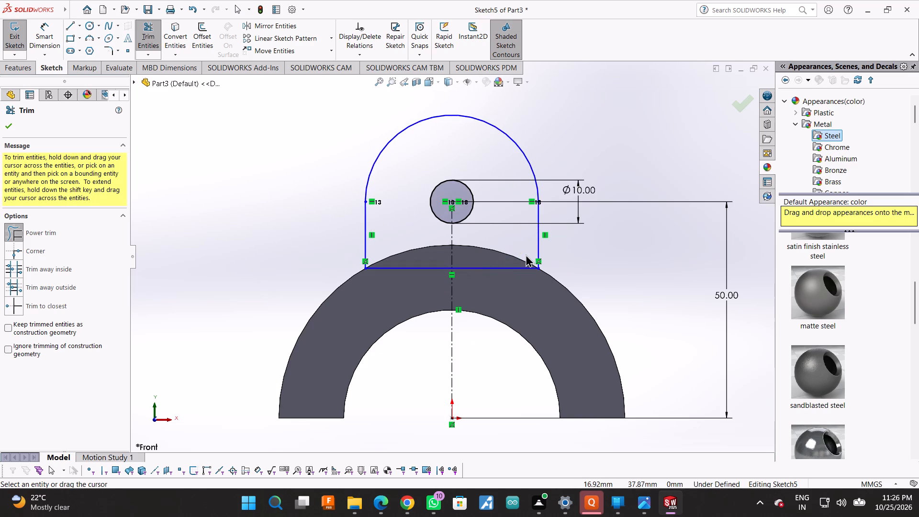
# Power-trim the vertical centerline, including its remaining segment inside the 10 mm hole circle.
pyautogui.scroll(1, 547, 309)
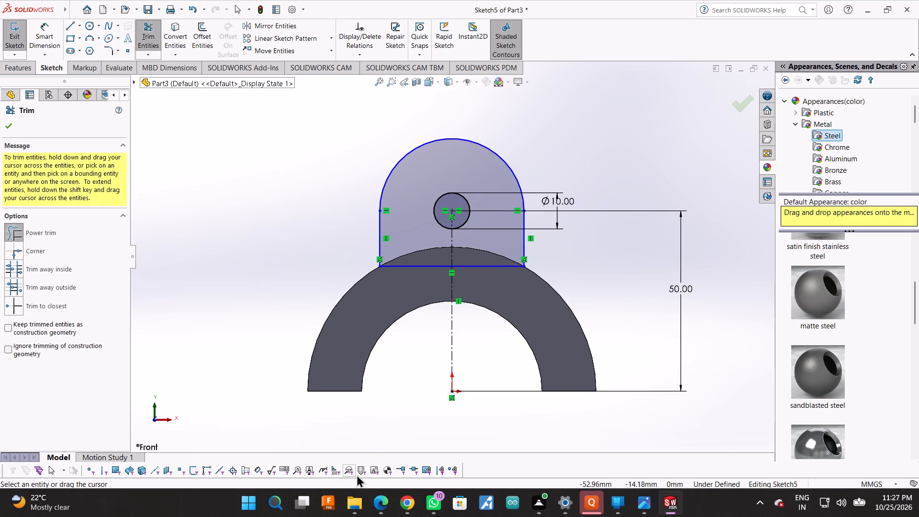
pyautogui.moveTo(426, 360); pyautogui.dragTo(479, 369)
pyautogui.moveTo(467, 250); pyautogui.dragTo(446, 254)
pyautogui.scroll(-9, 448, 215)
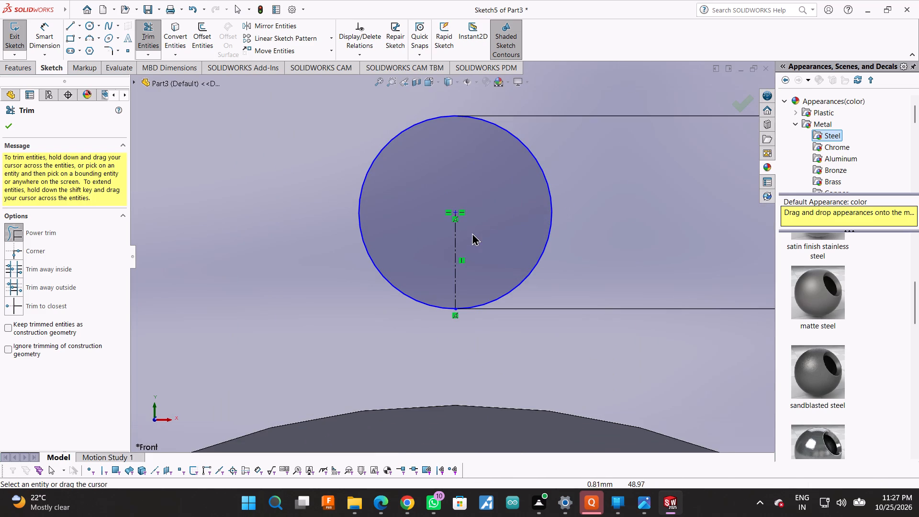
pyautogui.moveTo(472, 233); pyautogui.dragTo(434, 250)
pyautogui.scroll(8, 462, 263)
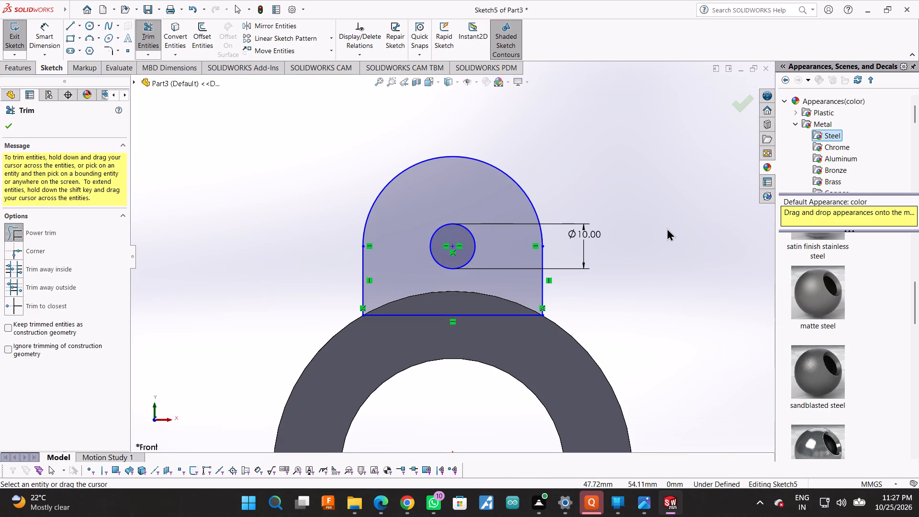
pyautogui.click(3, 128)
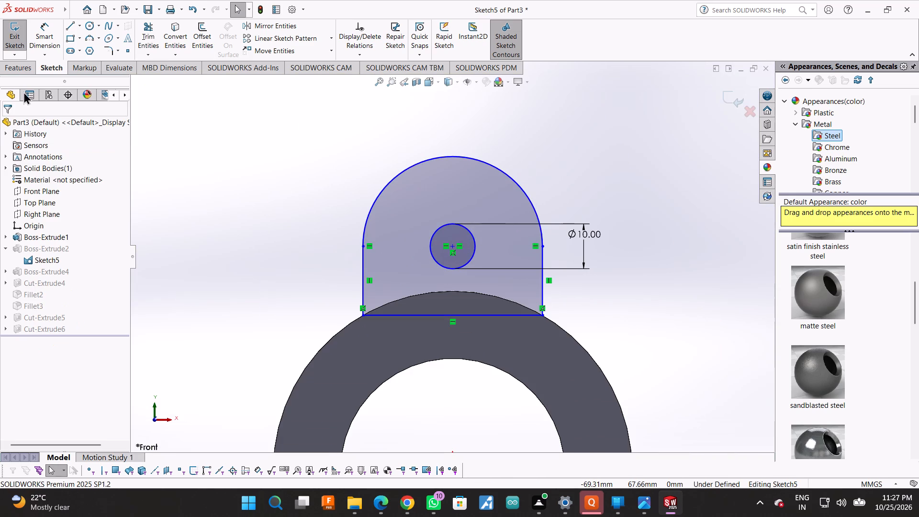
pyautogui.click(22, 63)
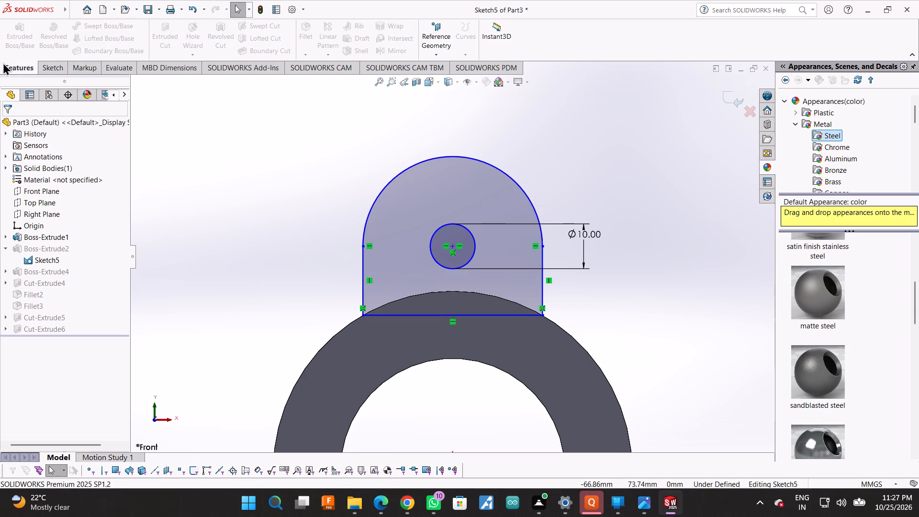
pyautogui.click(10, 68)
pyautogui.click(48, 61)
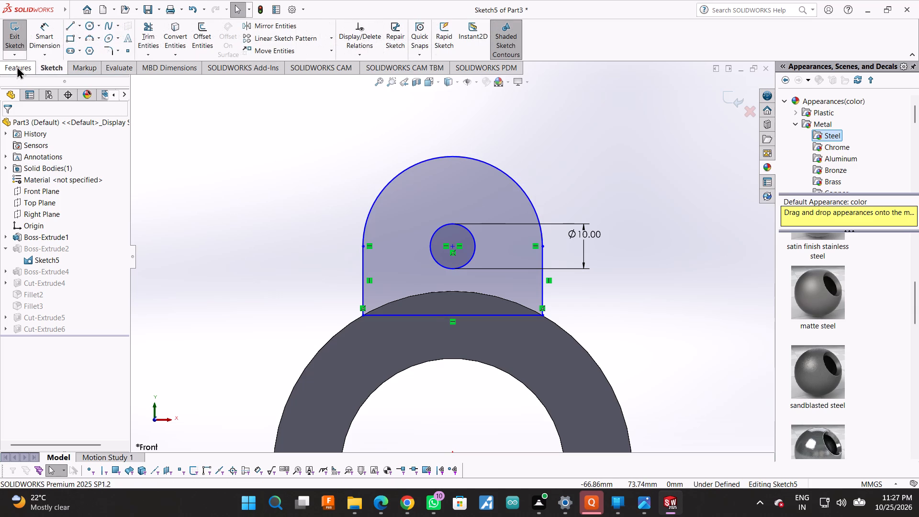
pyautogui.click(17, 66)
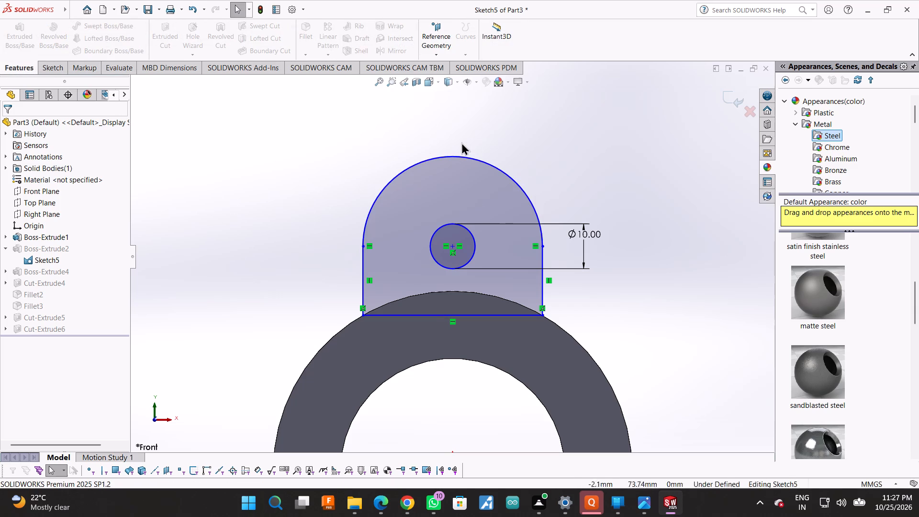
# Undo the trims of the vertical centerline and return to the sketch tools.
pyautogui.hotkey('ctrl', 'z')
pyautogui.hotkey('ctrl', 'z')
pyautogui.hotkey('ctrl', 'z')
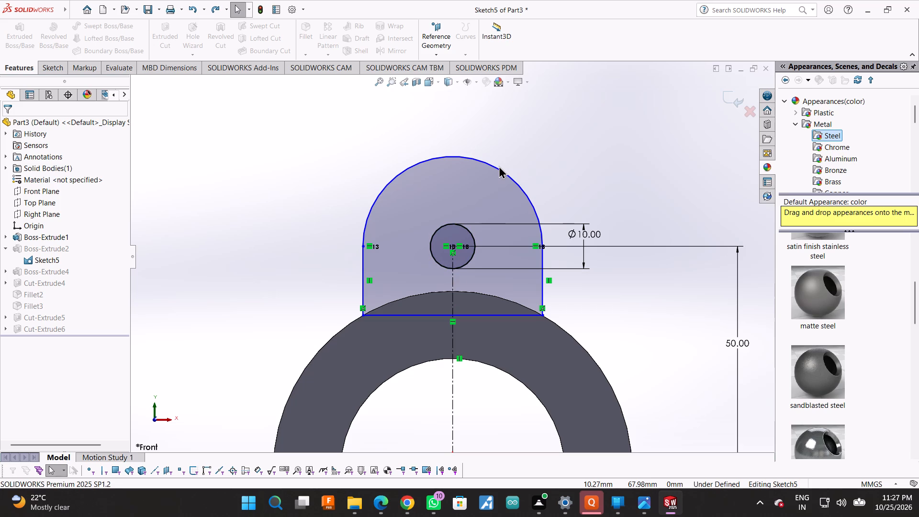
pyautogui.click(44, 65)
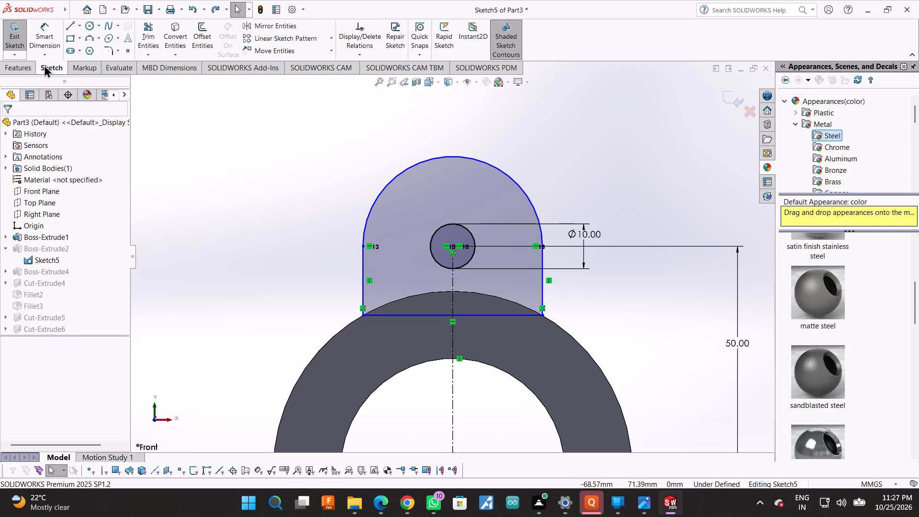
# Undo the most recent trims of the 40 mm circle's lower arc.
pyautogui.click(23, 67)
pyautogui.hotkey('ctrl', 'z')
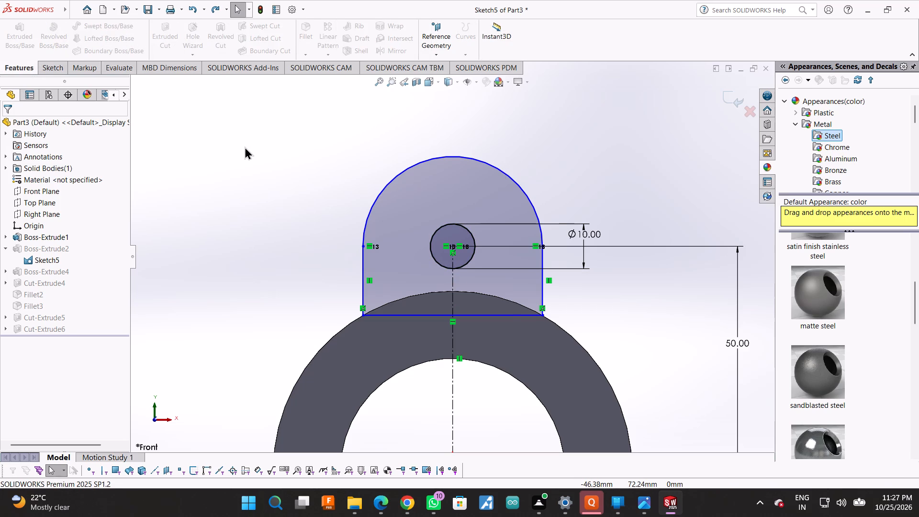
pyautogui.hotkey('ctrl', 'z')
pyautogui.hotkey('ctrl', 'z')
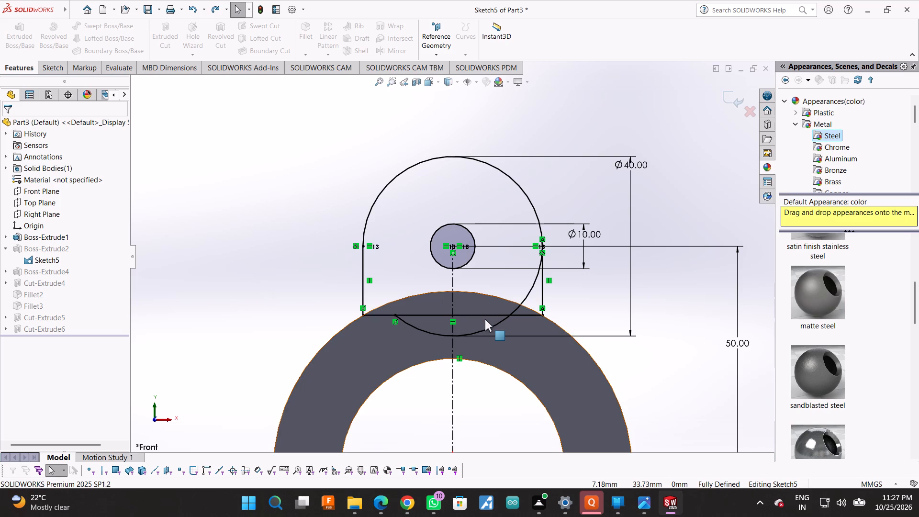
pyautogui.click(58, 70)
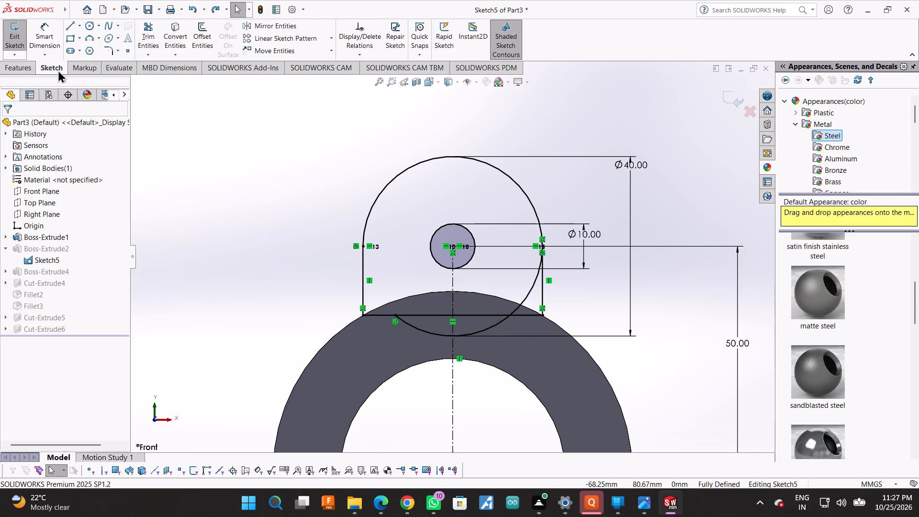
pyautogui.click(24, 72)
pyautogui.click(59, 66)
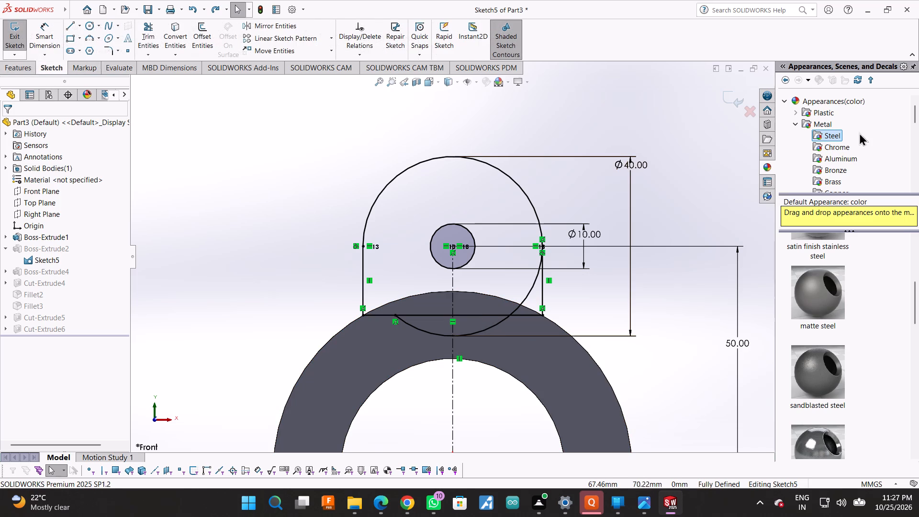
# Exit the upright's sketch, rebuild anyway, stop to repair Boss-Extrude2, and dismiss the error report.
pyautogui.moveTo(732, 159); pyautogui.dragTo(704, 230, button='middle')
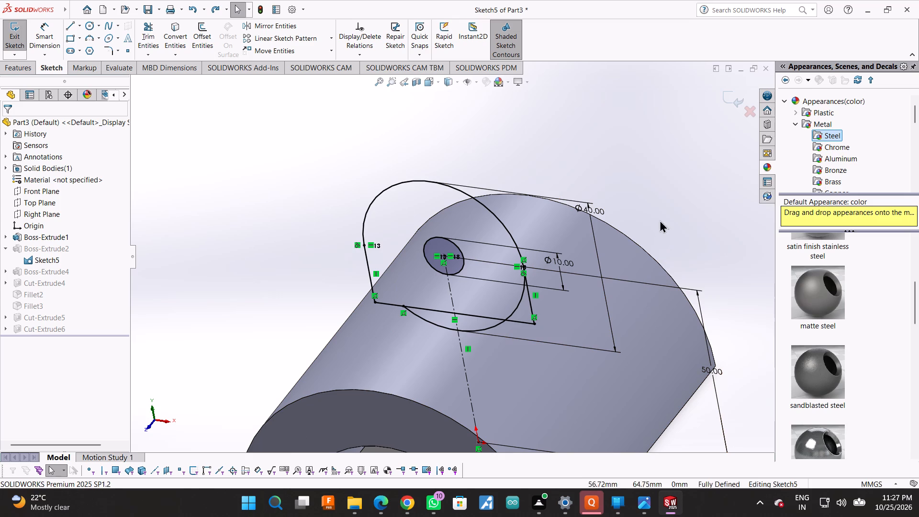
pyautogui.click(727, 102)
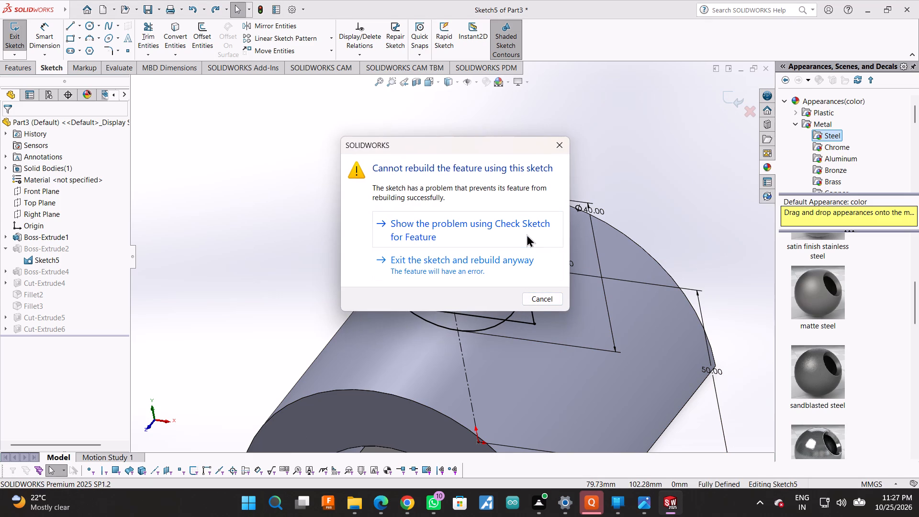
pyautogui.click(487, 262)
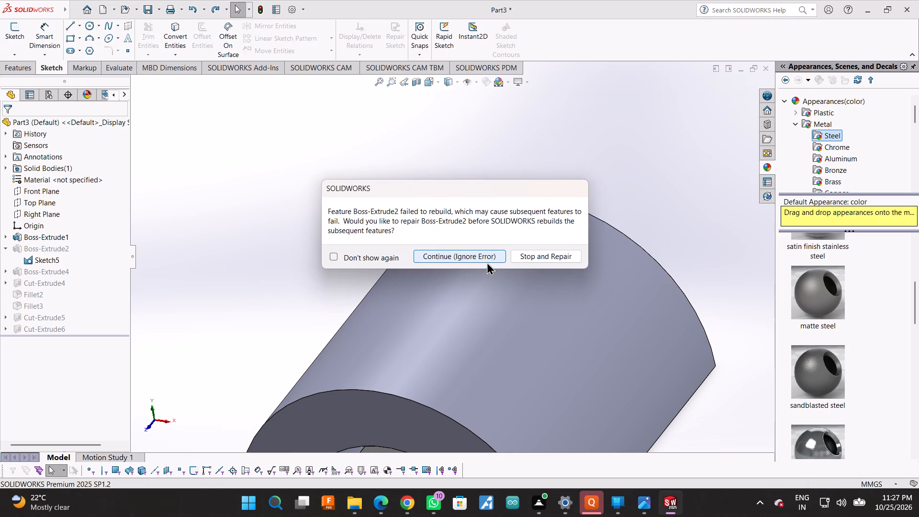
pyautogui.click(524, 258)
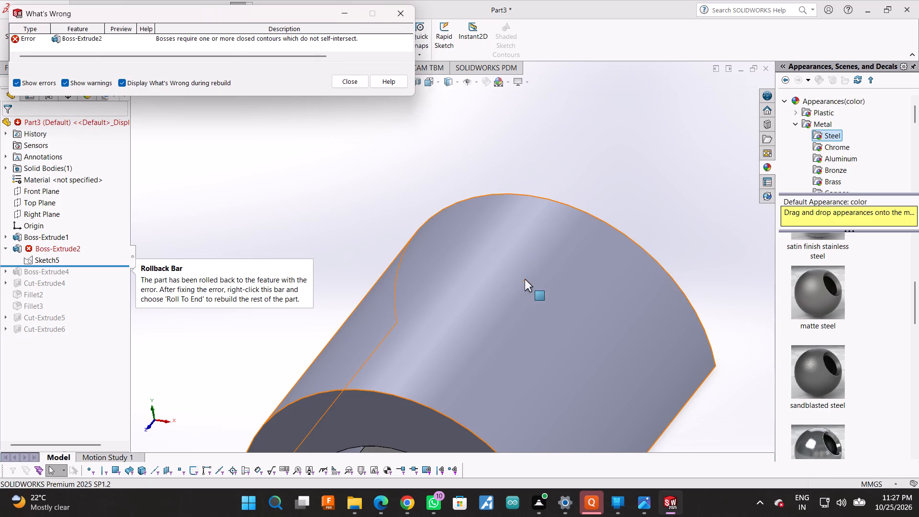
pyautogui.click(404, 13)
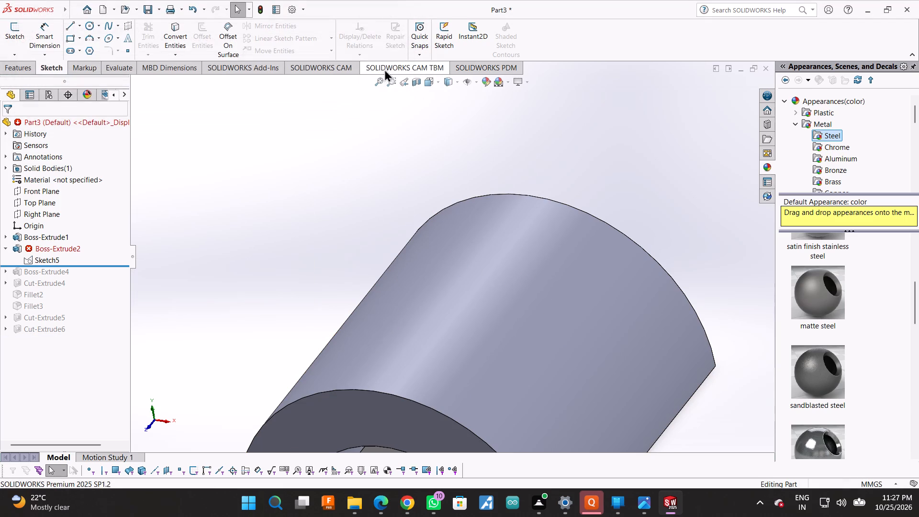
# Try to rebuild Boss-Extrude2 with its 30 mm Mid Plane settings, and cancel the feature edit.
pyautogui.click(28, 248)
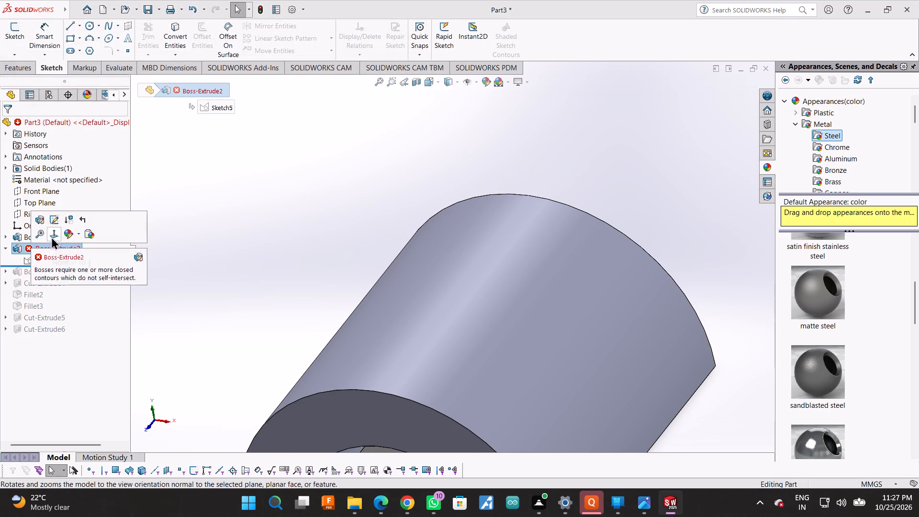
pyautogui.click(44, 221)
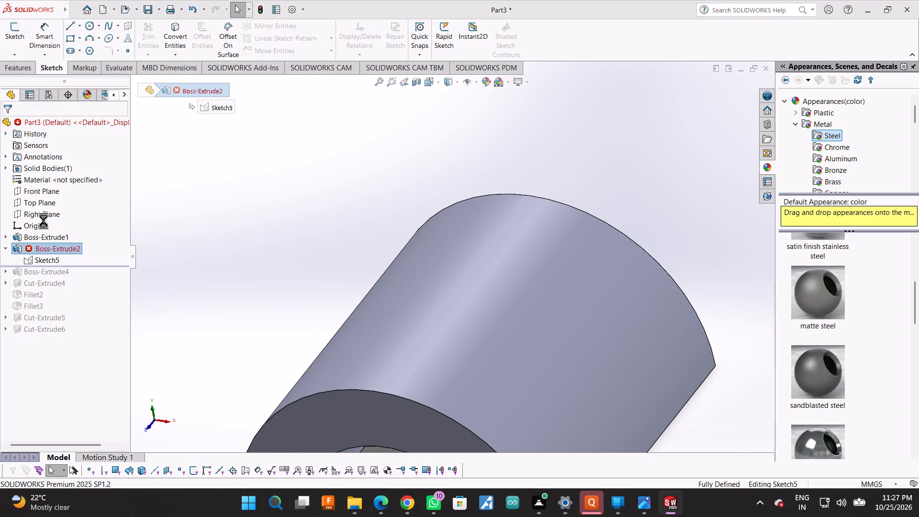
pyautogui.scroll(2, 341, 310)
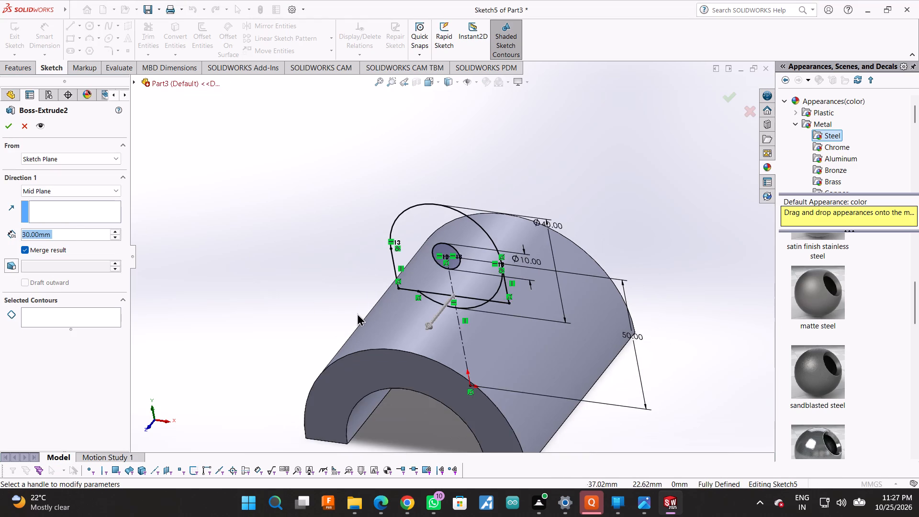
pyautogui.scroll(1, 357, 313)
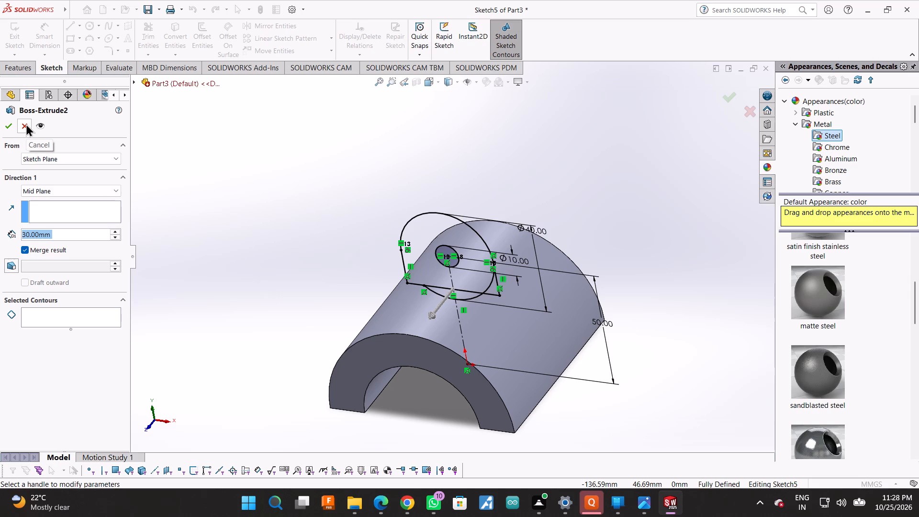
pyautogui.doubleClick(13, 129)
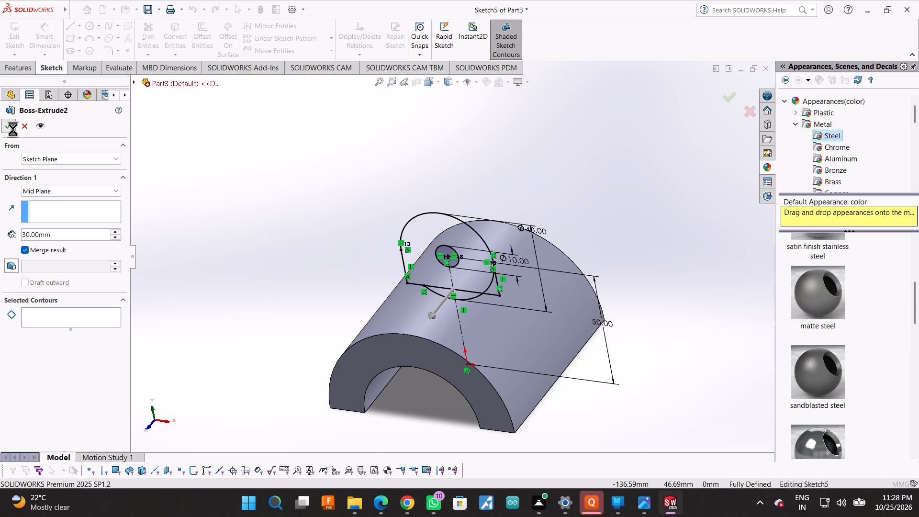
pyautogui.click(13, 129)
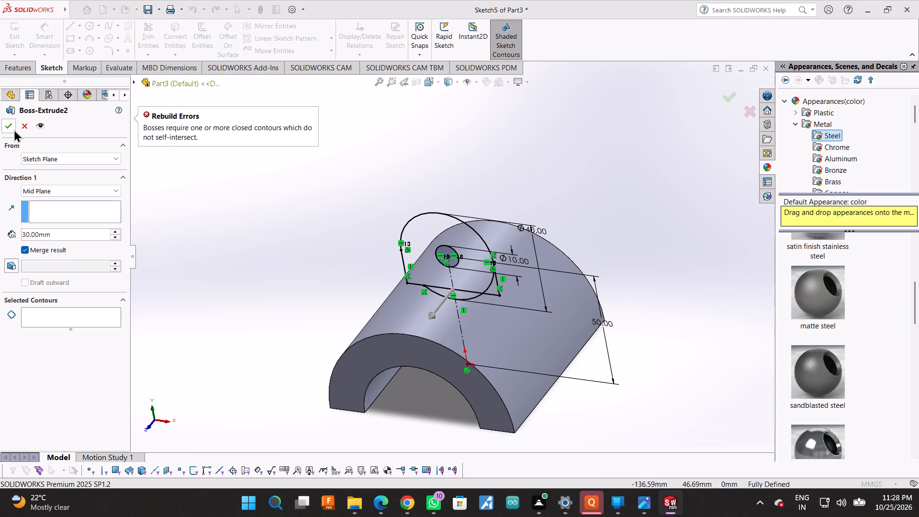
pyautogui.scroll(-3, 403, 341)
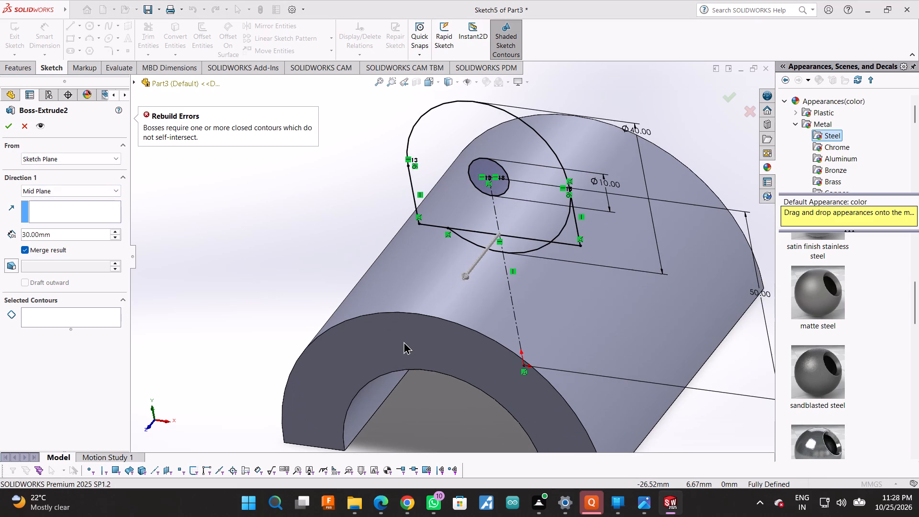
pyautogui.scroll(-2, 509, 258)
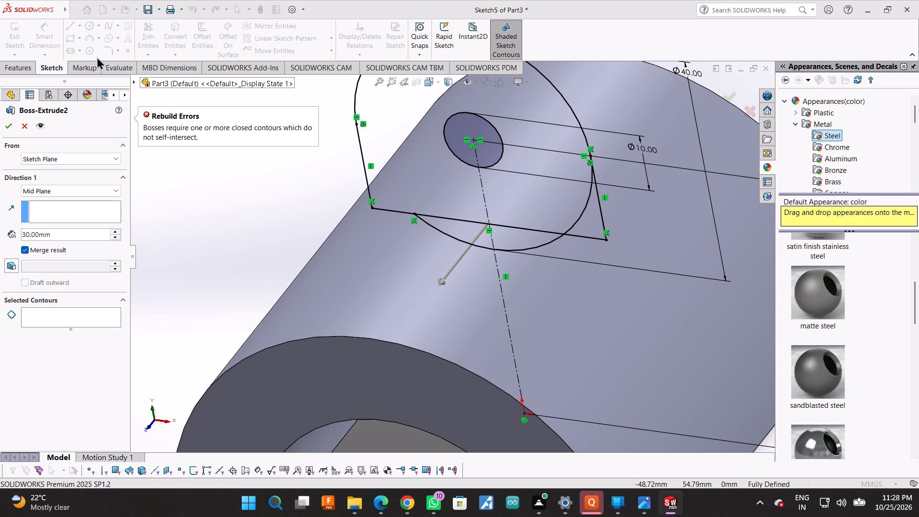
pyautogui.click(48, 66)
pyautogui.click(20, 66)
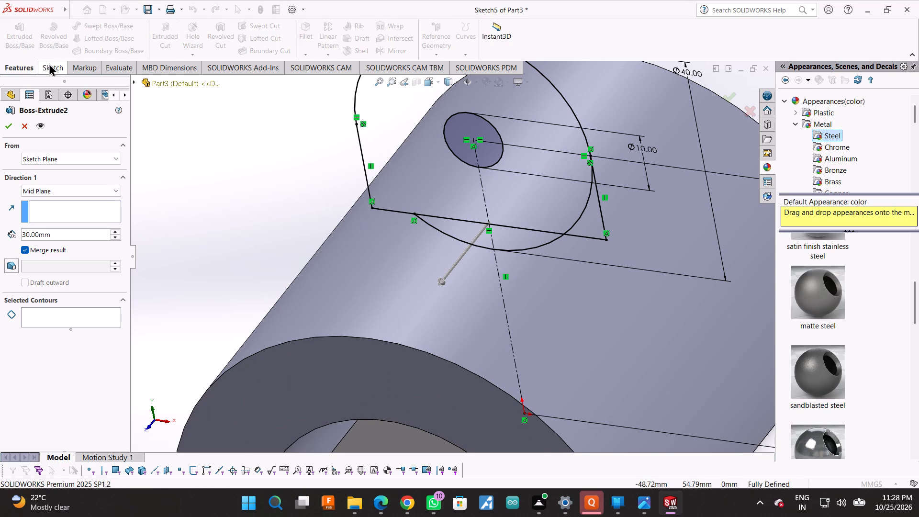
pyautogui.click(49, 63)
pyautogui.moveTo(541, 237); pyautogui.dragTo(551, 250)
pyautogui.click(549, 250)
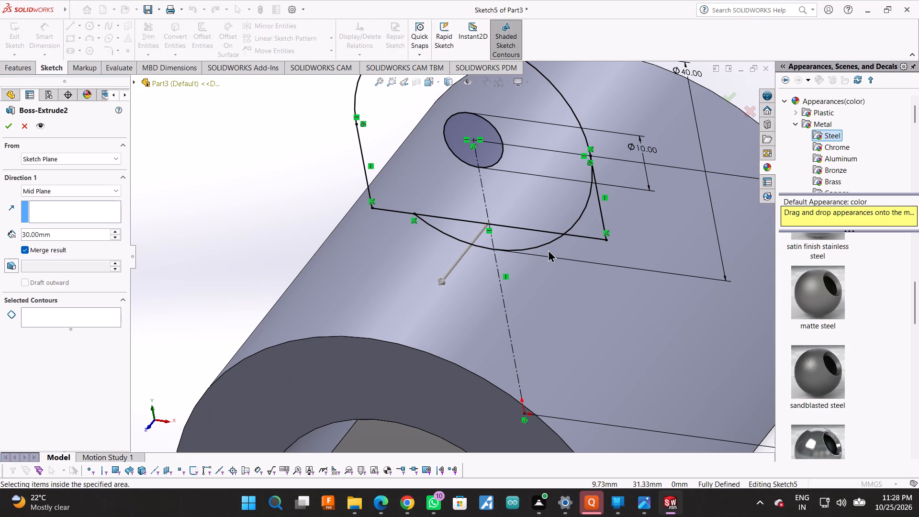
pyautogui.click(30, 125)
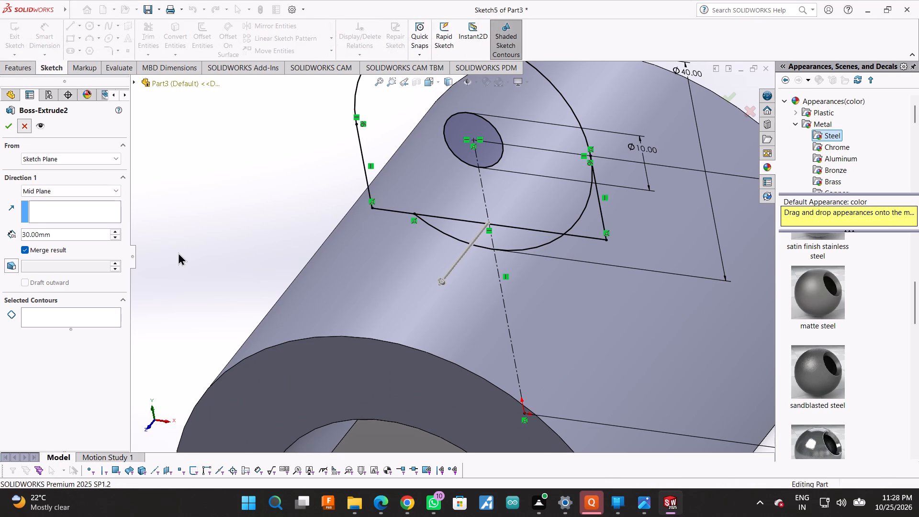
# Undo back into the upright's sketch until the full 40 mm circle is restored.
pyautogui.scroll(3, 338, 370)
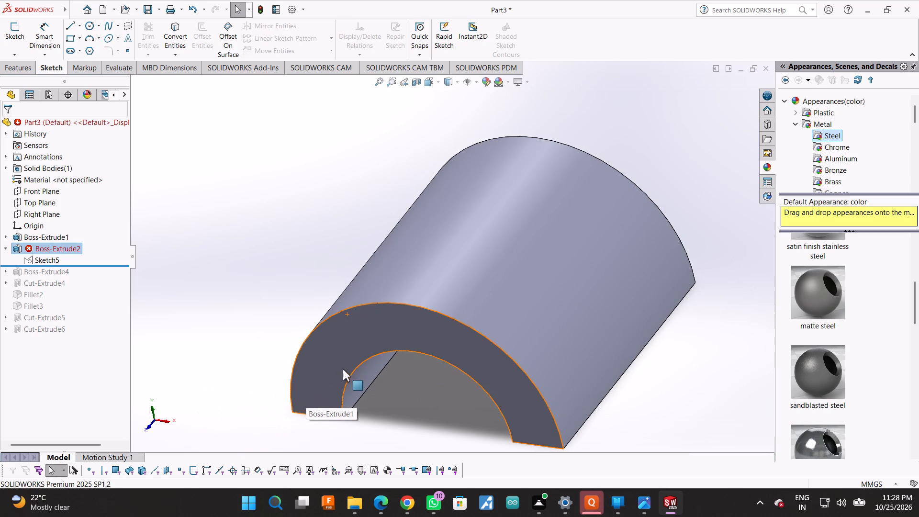
pyautogui.moveTo(633, 384); pyautogui.dragTo(652, 336, button='middle')
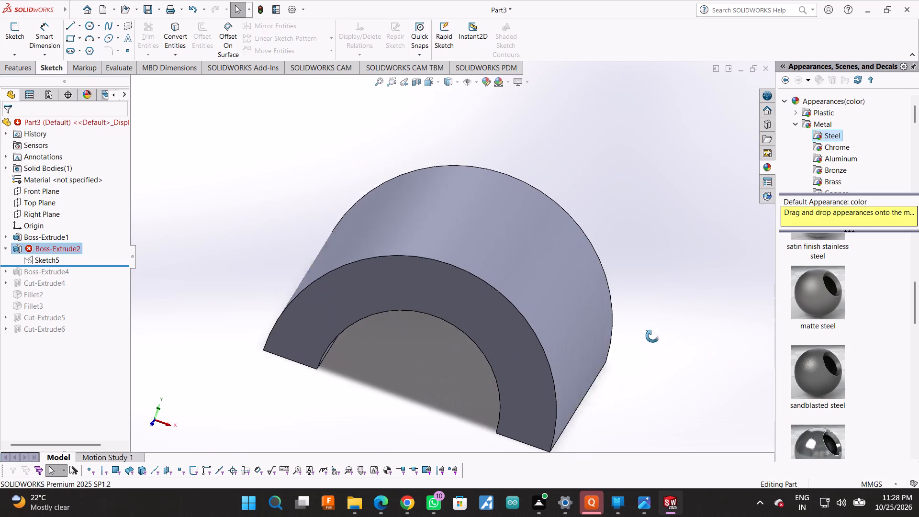
pyautogui.moveTo(652, 336); pyautogui.dragTo(651, 335, button='middle')
pyautogui.hotkey('ctrl', 'z')
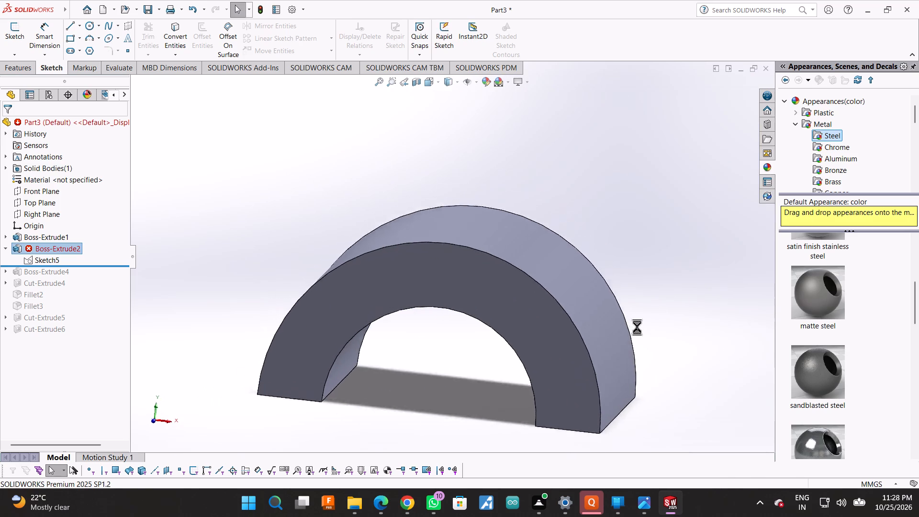
pyautogui.hotkey('ctrl', 'z')
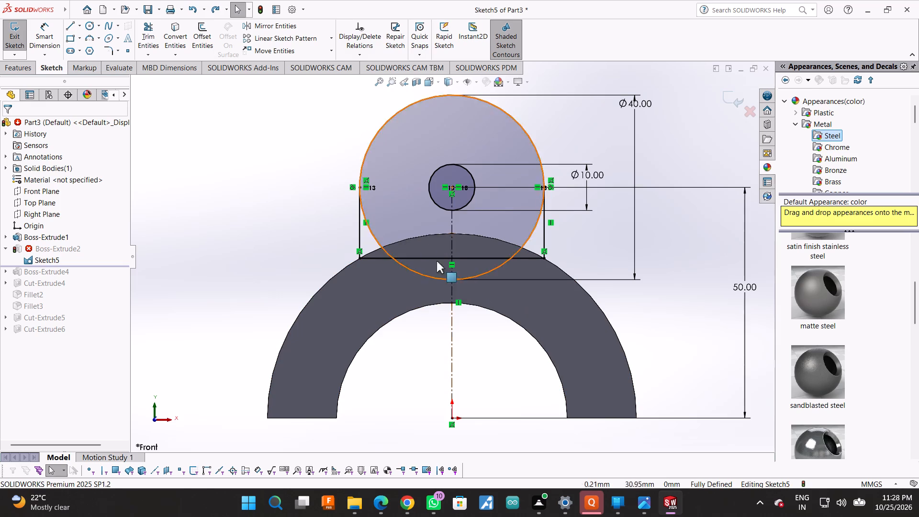
# Power-trim the 40 mm circle's bottom and both lower side arcs, leaving a round-topped profile with straight sides.
pyautogui.click(144, 27)
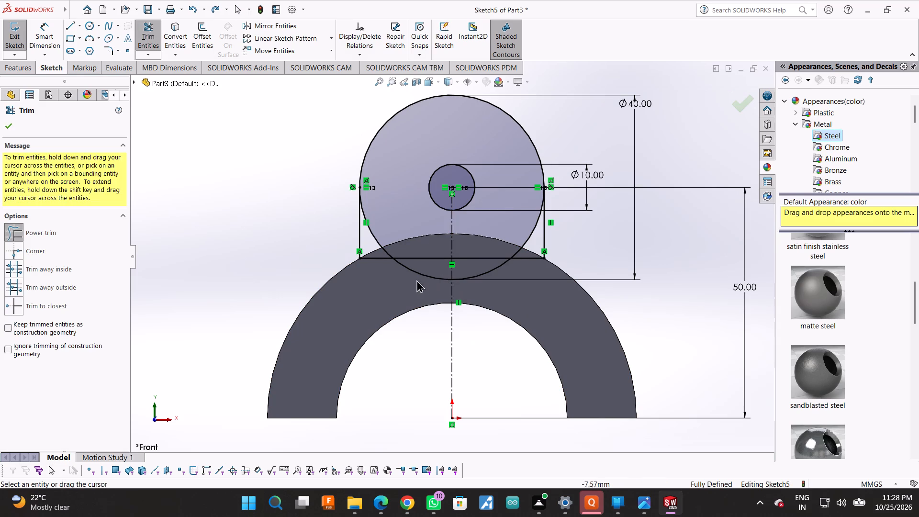
pyautogui.moveTo(410, 279); pyautogui.dragTo(430, 275)
pyautogui.moveTo(478, 270); pyautogui.dragTo(491, 274)
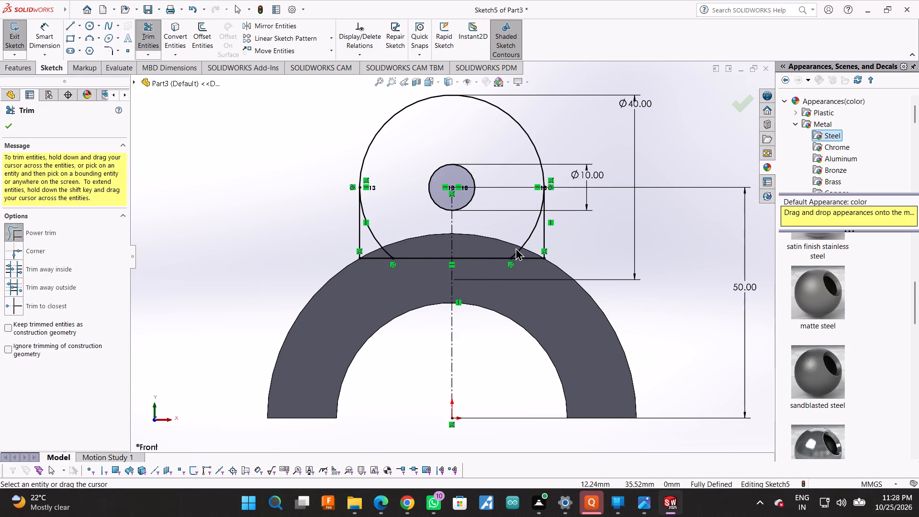
pyautogui.moveTo(518, 229); pyautogui.dragTo(535, 237)
pyautogui.moveTo(398, 230); pyautogui.dragTo(374, 242)
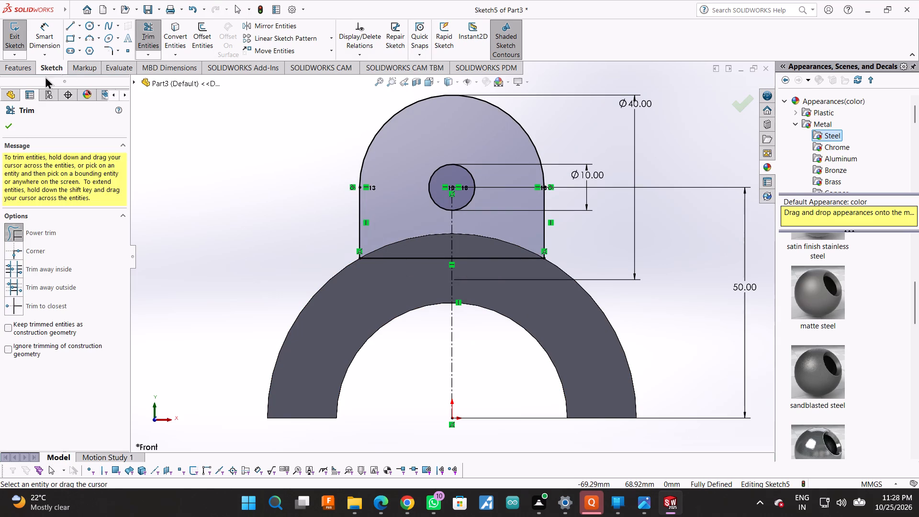
pyautogui.click(7, 126)
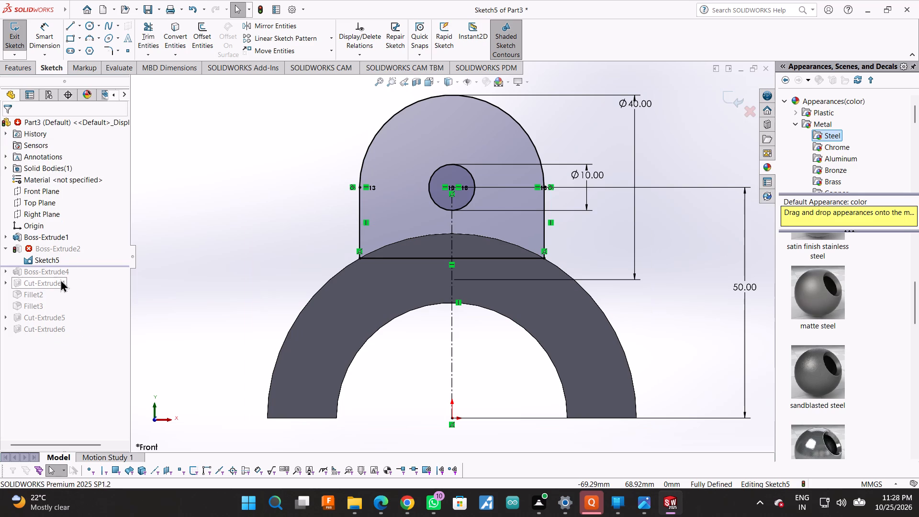
pyautogui.click(25, 69)
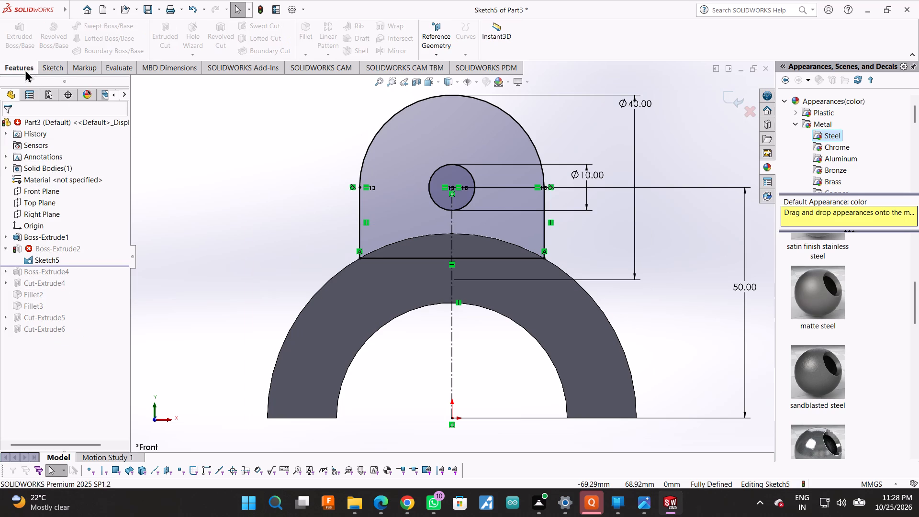
pyautogui.click(43, 66)
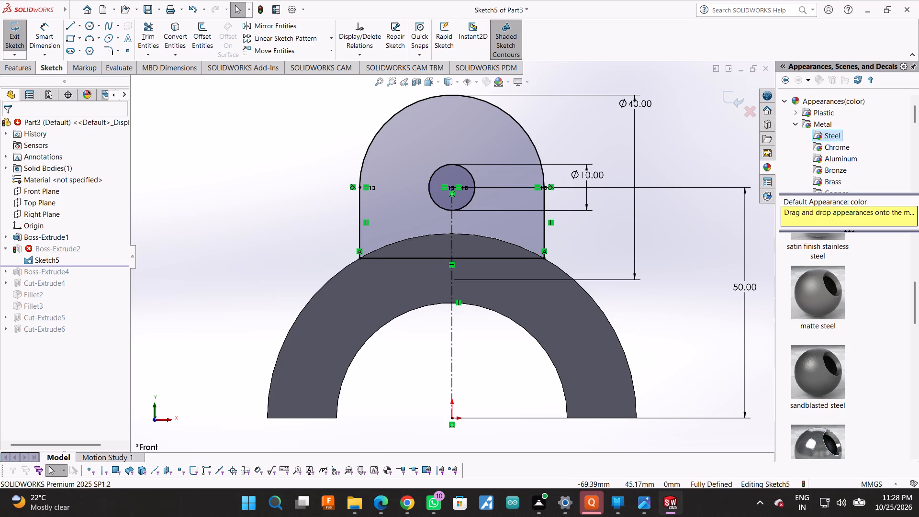
# Power-trim the vertical centerline below, across and inside the upright's profile, including the segment within the 10 mm hole circle.
pyautogui.click(144, 25)
pyautogui.moveTo(375, 338); pyautogui.dragTo(507, 360)
pyautogui.moveTo(484, 234); pyautogui.dragTo(419, 236)
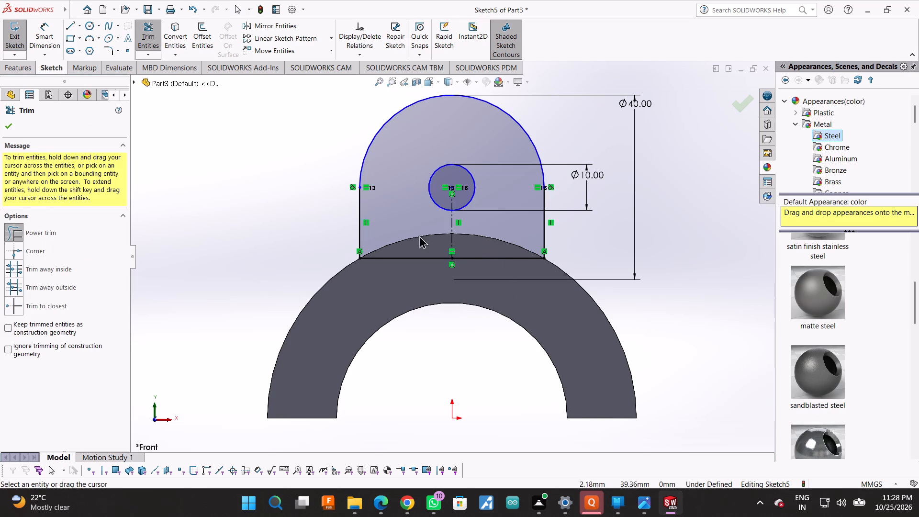
pyautogui.moveTo(419, 236); pyautogui.dragTo(413, 235)
pyautogui.moveTo(438, 190); pyautogui.dragTo(460, 193)
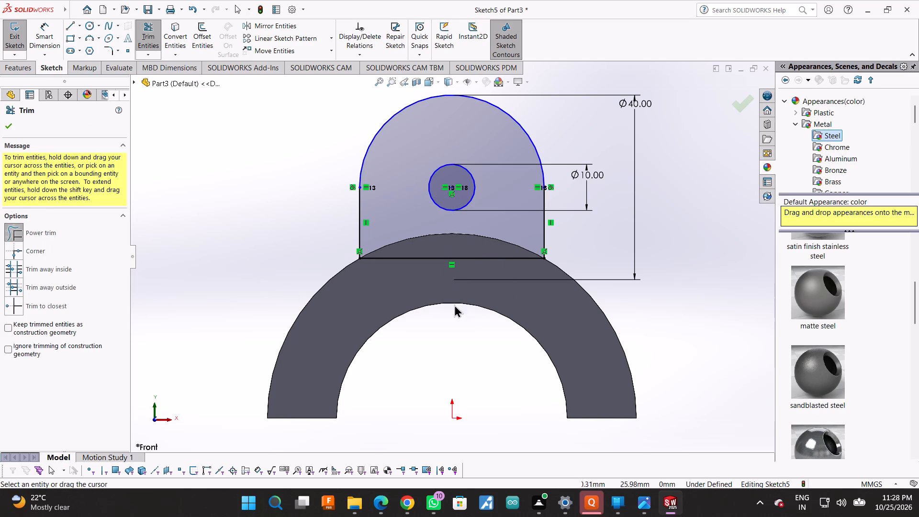
pyautogui.click(9, 124)
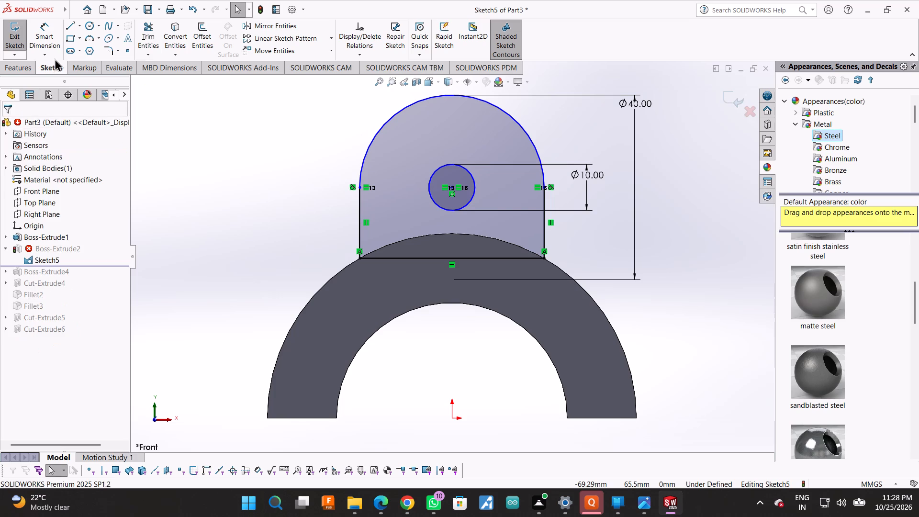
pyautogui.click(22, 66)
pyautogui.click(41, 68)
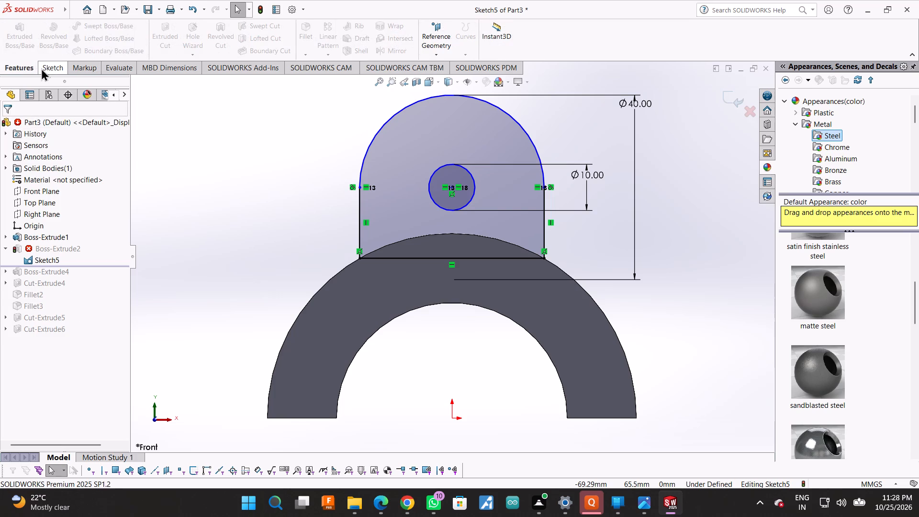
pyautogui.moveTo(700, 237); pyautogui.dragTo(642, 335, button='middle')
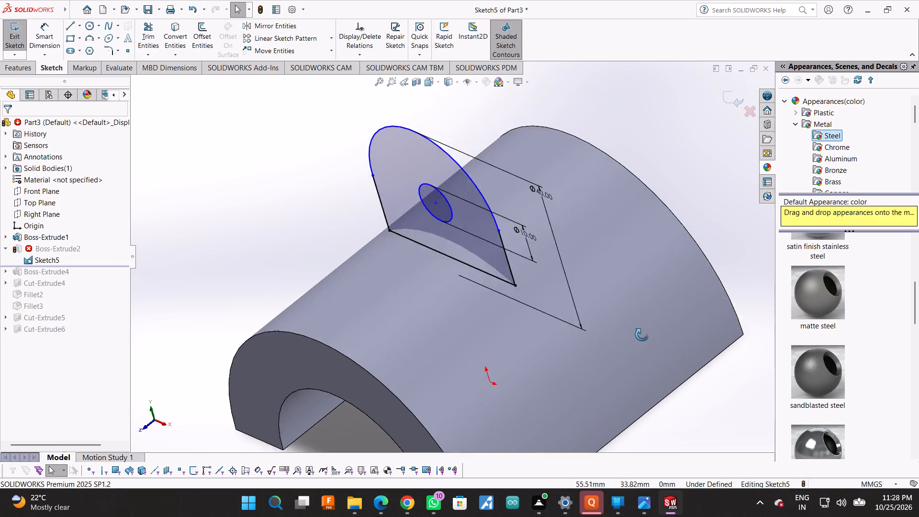
# Undo the upright sketch's trims, side lines and 10 mm hole dimension, back to the 40 mm circle with an undimensioned inner circle.
pyautogui.moveTo(642, 335); pyautogui.dragTo(637, 340, button='middle')
pyautogui.hotkey('ctrl', 'z')
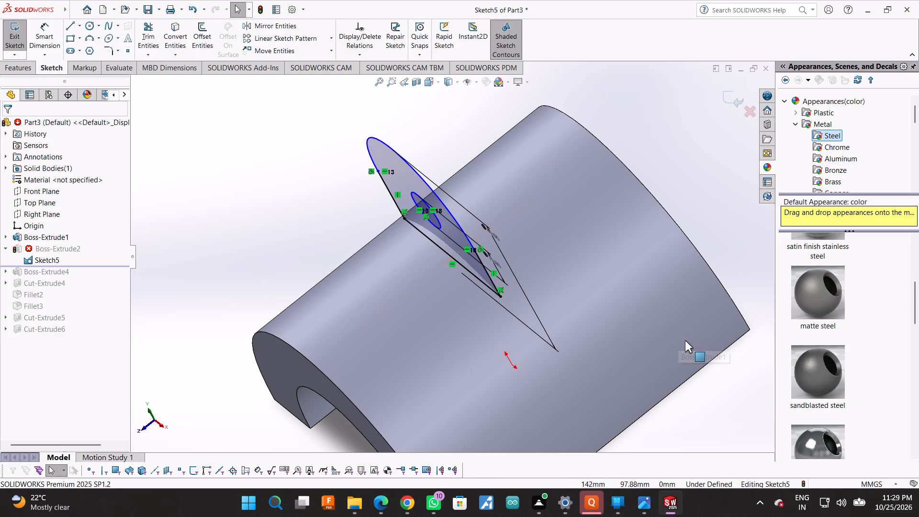
pyautogui.hotkey('ctrl', 'z')
pyautogui.hotkey('ctrl', 'z')
pyautogui.hotkey('ctrl', 'z')
pyautogui.hotkey('ctrl', 'z')
pyautogui.hotkey('ctrl', 'z')
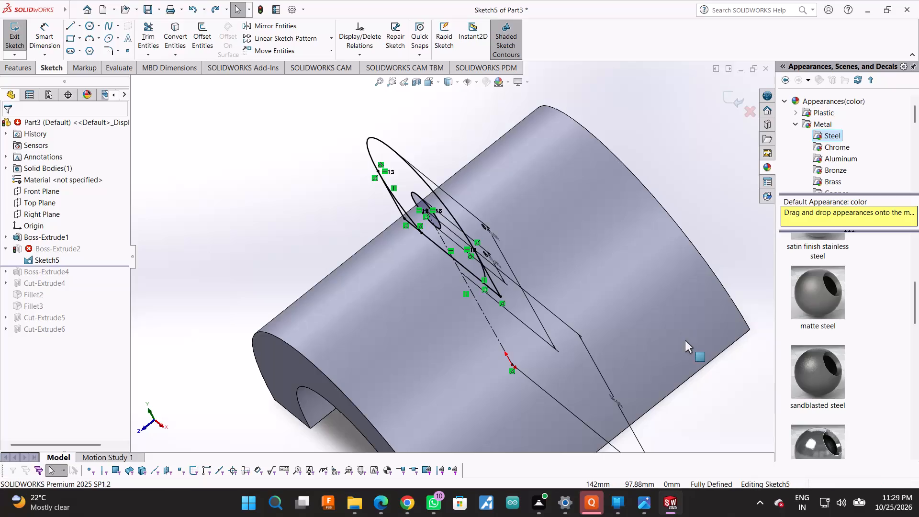
pyautogui.hotkey('ctrl', 'z')
pyautogui.hotkey('ctrl', 'z')
pyautogui.hotkey('ctrl', 'z')
pyautogui.hotkey('ctrl', 'z')
pyautogui.hotkey('ctrl', 'z')
pyautogui.hotkey('ctrl', 'z')
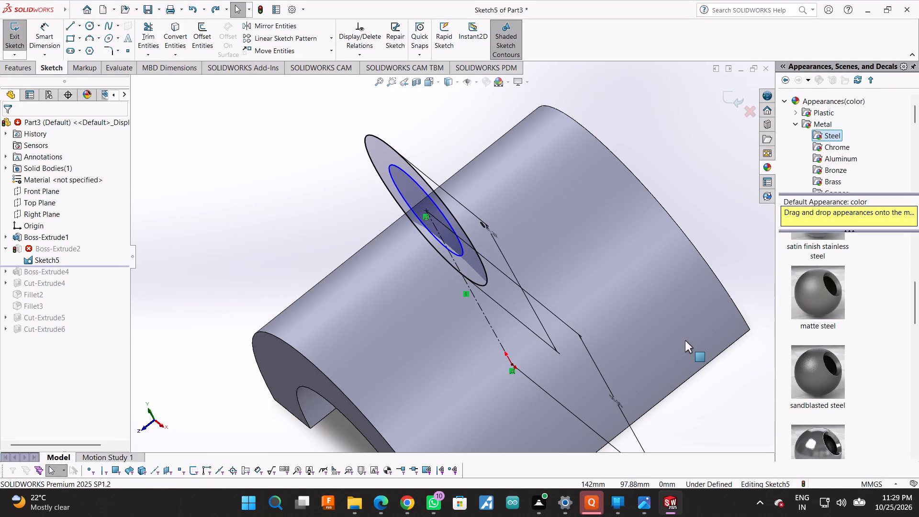
pyautogui.hotkey('ctrl', 'z')
# Undo the rest of the upright's redrawn sketch until the original round-topped Boss-Extrude2 with its 10 mm hole is restored.
pyautogui.moveTo(744, 200); pyautogui.dragTo(754, 201, button='middle')
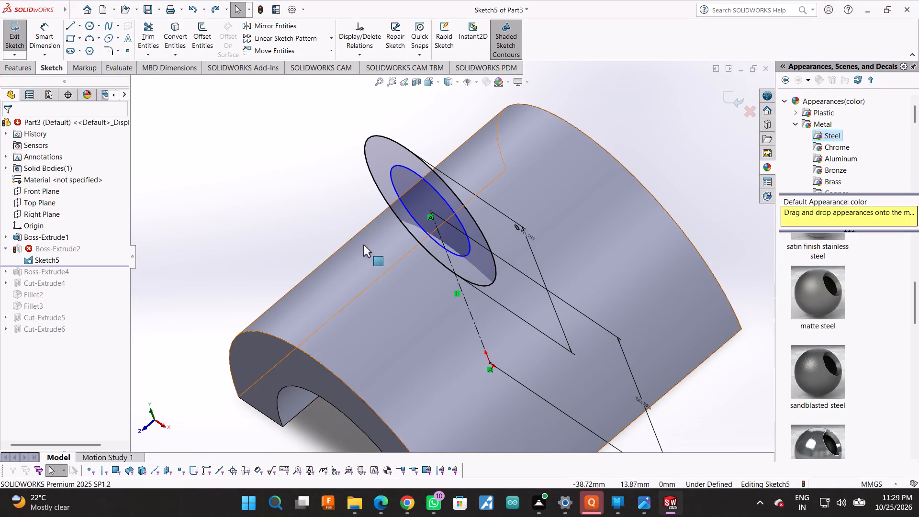
pyautogui.scroll(1, 331, 226)
pyautogui.hotkey('ctrl', 'z')
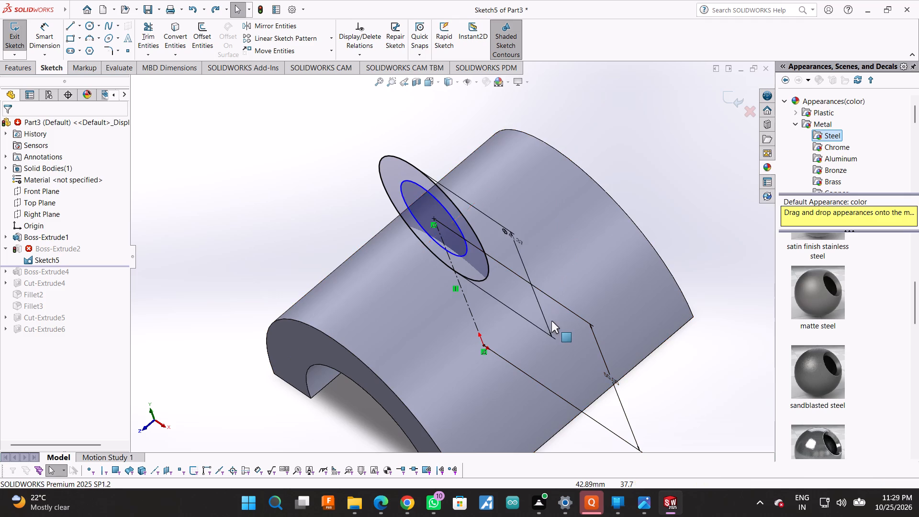
pyautogui.hotkey('ctrl', 'z')
pyautogui.hotkey('ctrl', 'z')
pyautogui.hotkey('ctrl', 'z')
pyautogui.hotkey('ctrl', 'z')
pyautogui.hotkey('ctrl', 'z')
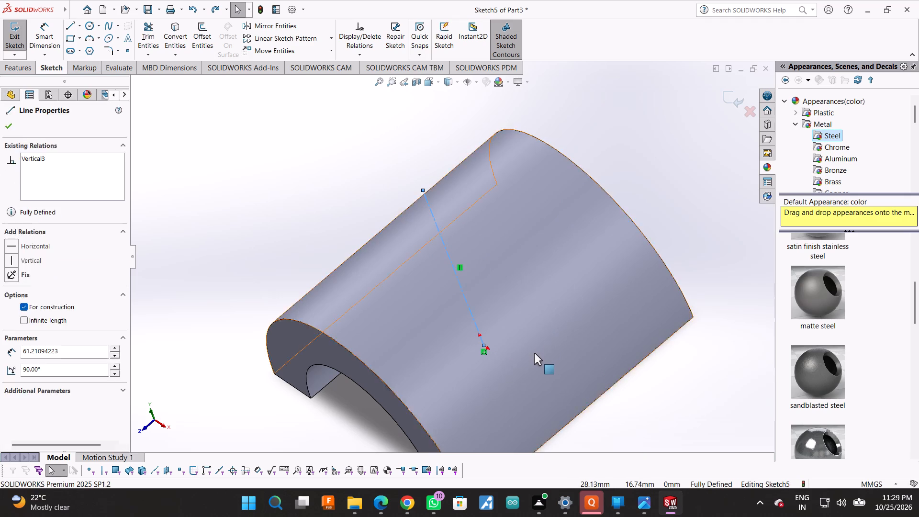
pyautogui.hotkey('ctrl', 'z')
pyautogui.hotkey('ctrl', 'z')
pyautogui.hotkey('ctrl', 'z')
pyautogui.hotkey('ctrl', 'z')
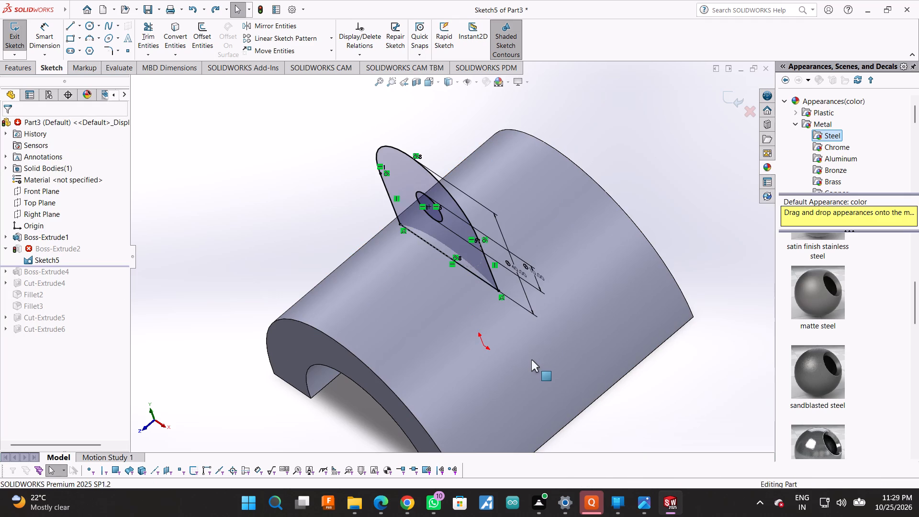
pyautogui.hotkey('ctrl', 'z')
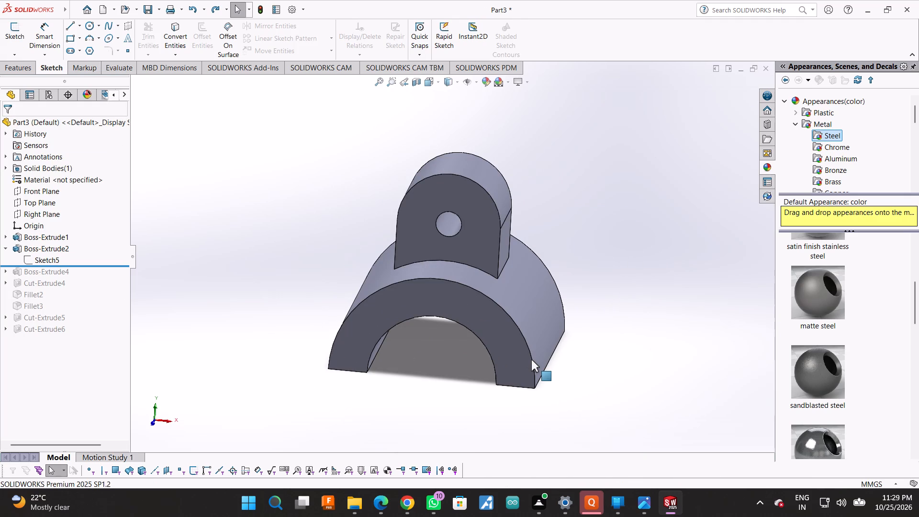
# Undo the Cut-Extrude6 hole pair and its Sketch20, including the circles, their dimensions and the vertical line joining the centres.
pyautogui.hotkey('ctrl', 'z')
pyautogui.hotkey('ctrl', 'z')
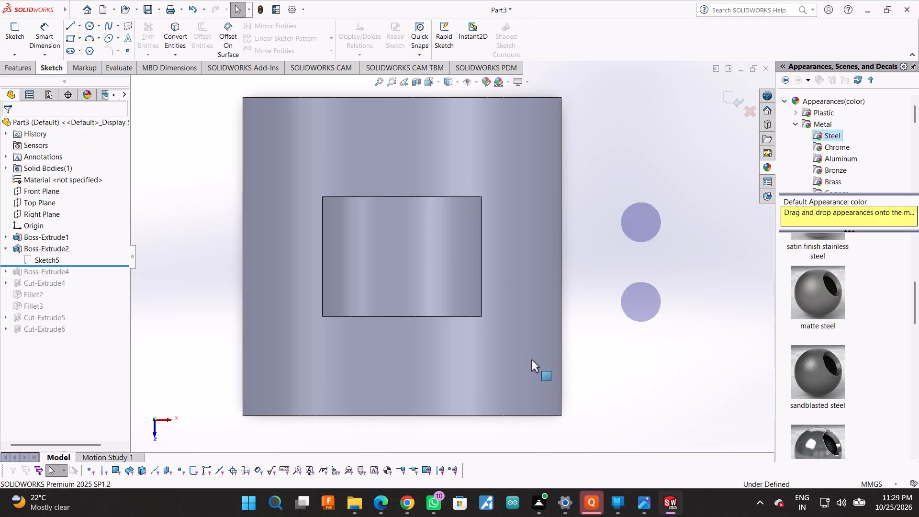
pyautogui.hotkey('ctrl', 'z')
pyautogui.hotkey('ctrl', 'z')
pyautogui.hotkey('ctrl', 'z')
pyautogui.hotkey('ctrl', 'z')
pyautogui.hotkey('ctrl', 'z')
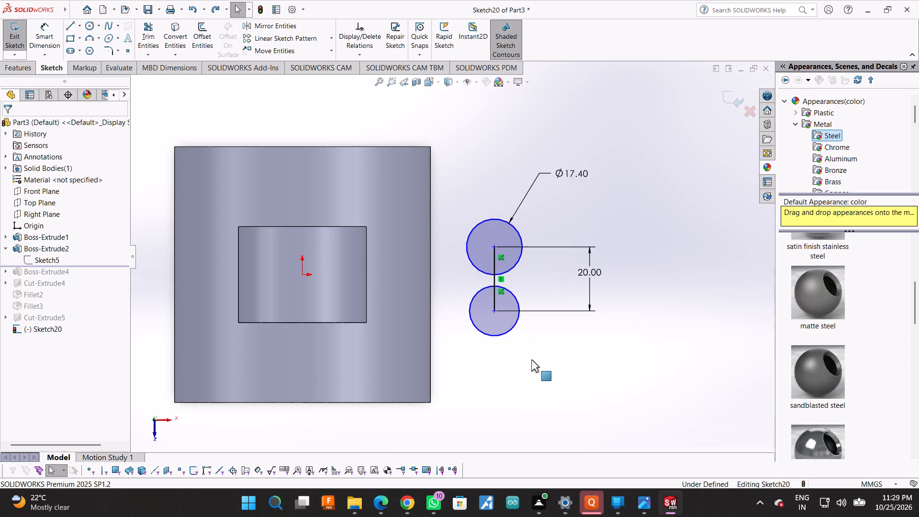
pyautogui.hotkey('ctrl', 'z')
pyautogui.hotkey('ctrl', 'z')
pyautogui.hotkey('ctrl', 'z')
pyautogui.hotkey('ctrl', 'z')
pyautogui.hotkey('ctrl', 'z')
pyautogui.hotkey('ctrl', 'z')
pyautogui.hotkey('ctrl', 'z')
pyautogui.hotkey('ctrl', 'z')
pyautogui.hotkey('ctrl', 'z')
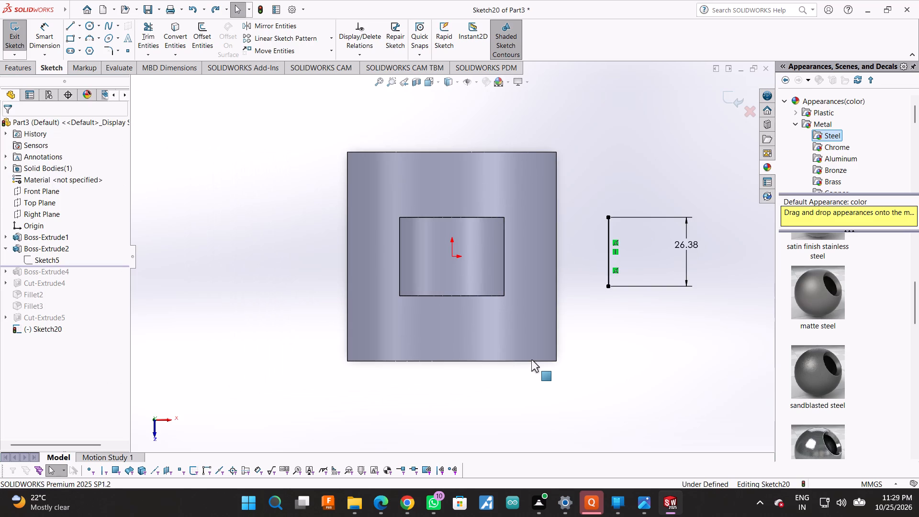
pyautogui.hotkey('ctrl', 'z')
pyautogui.hotkey('ctrl', 'z')
pyautogui.hotkey('ctrl', 'z')
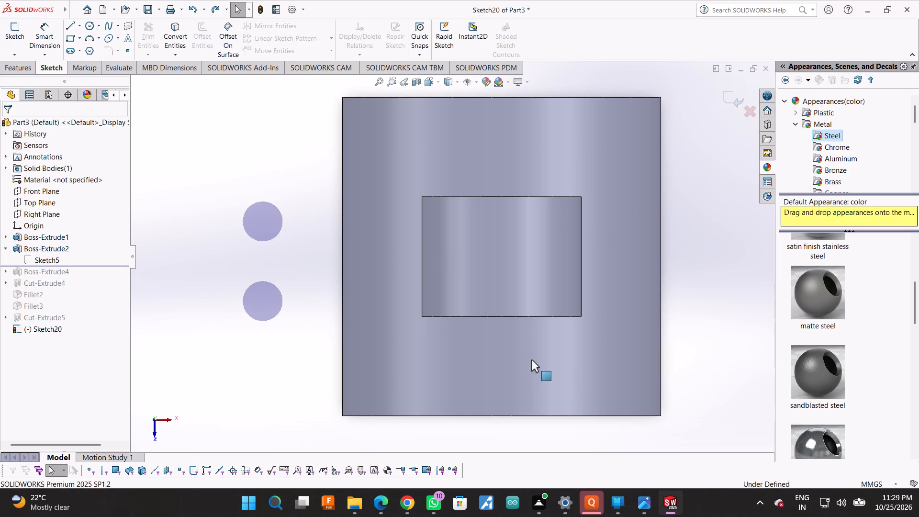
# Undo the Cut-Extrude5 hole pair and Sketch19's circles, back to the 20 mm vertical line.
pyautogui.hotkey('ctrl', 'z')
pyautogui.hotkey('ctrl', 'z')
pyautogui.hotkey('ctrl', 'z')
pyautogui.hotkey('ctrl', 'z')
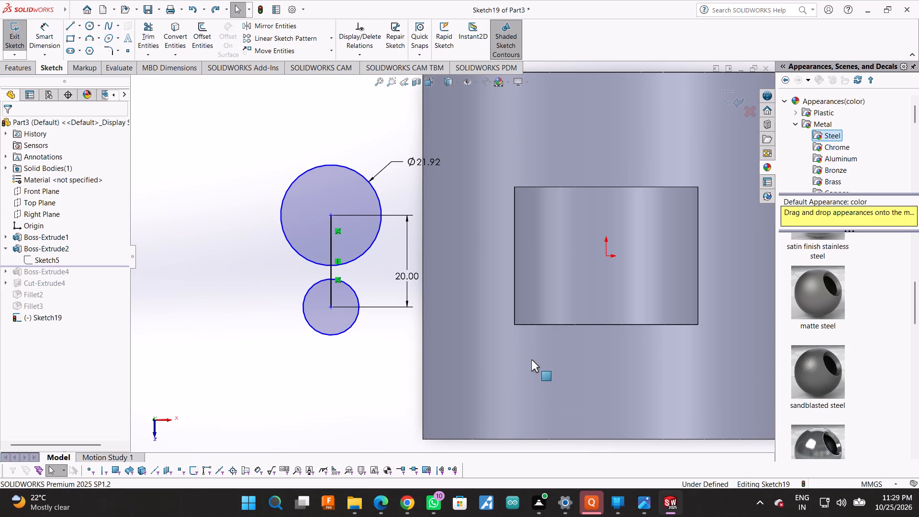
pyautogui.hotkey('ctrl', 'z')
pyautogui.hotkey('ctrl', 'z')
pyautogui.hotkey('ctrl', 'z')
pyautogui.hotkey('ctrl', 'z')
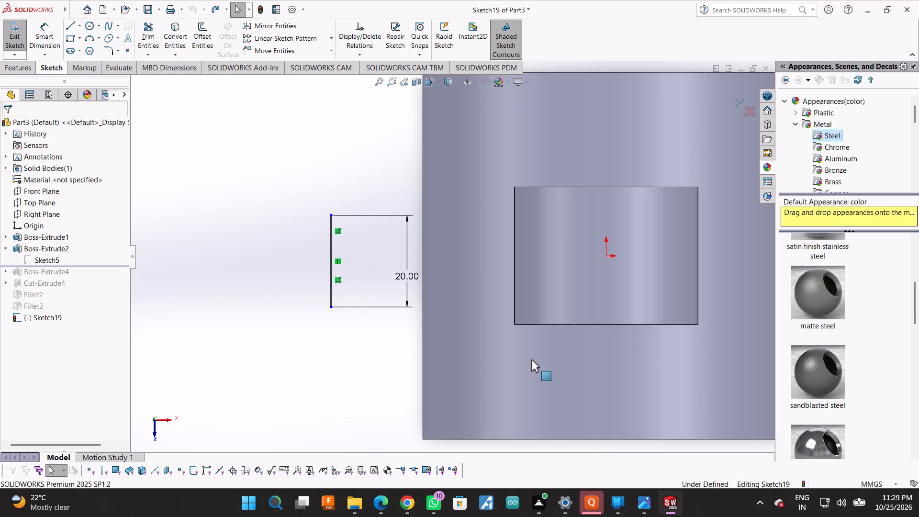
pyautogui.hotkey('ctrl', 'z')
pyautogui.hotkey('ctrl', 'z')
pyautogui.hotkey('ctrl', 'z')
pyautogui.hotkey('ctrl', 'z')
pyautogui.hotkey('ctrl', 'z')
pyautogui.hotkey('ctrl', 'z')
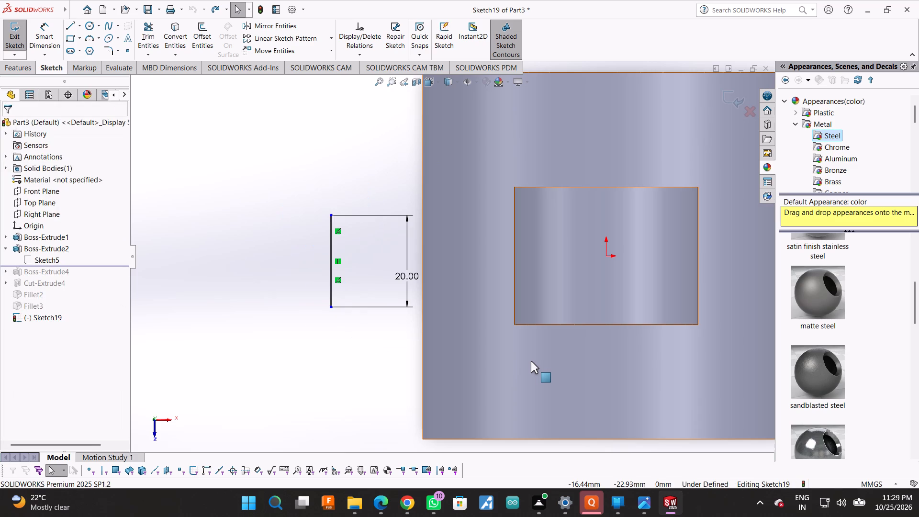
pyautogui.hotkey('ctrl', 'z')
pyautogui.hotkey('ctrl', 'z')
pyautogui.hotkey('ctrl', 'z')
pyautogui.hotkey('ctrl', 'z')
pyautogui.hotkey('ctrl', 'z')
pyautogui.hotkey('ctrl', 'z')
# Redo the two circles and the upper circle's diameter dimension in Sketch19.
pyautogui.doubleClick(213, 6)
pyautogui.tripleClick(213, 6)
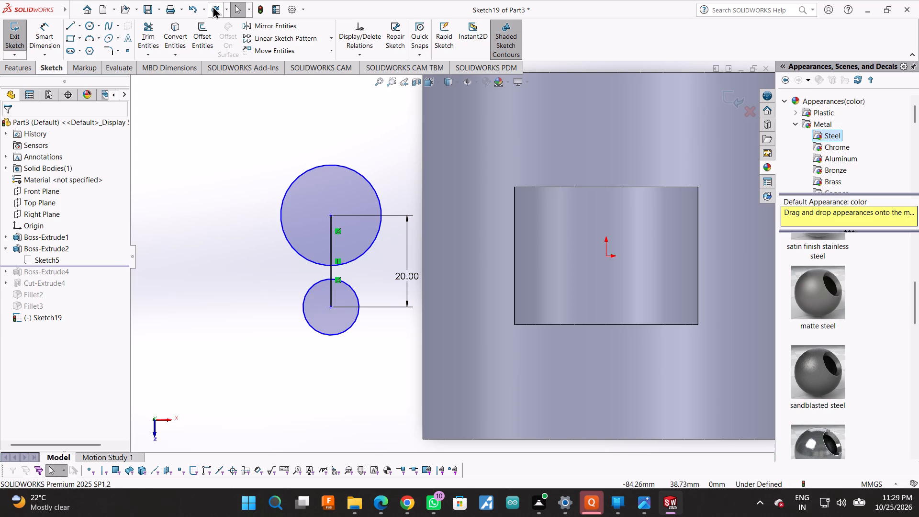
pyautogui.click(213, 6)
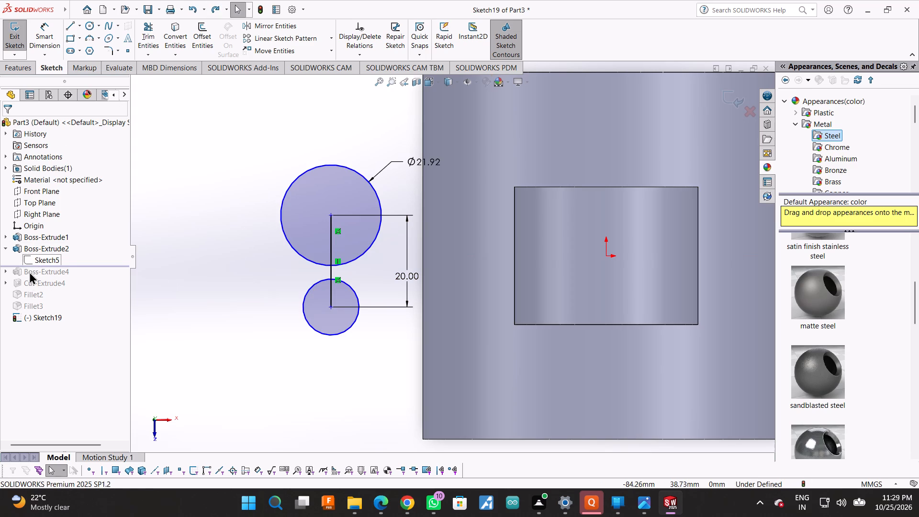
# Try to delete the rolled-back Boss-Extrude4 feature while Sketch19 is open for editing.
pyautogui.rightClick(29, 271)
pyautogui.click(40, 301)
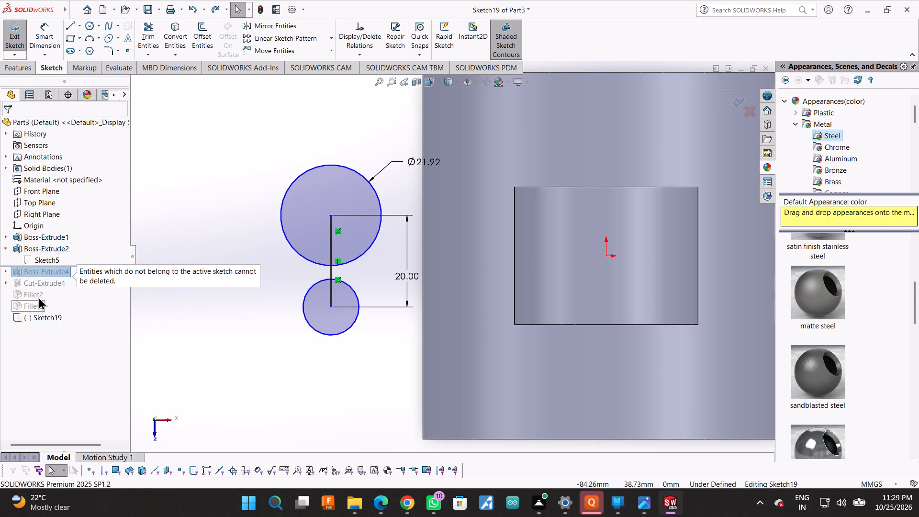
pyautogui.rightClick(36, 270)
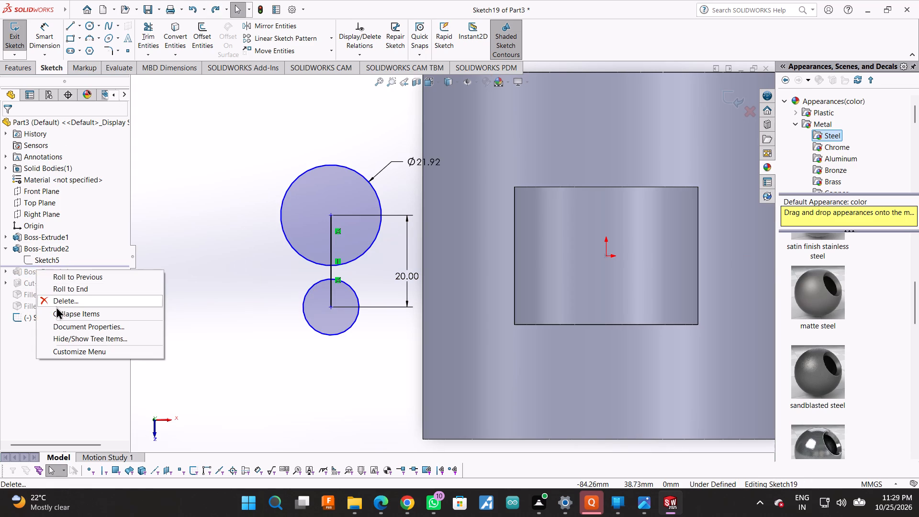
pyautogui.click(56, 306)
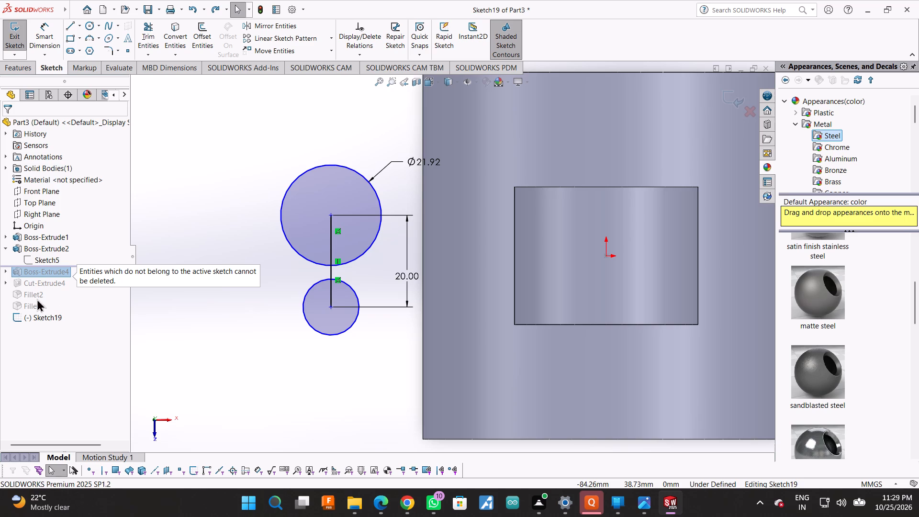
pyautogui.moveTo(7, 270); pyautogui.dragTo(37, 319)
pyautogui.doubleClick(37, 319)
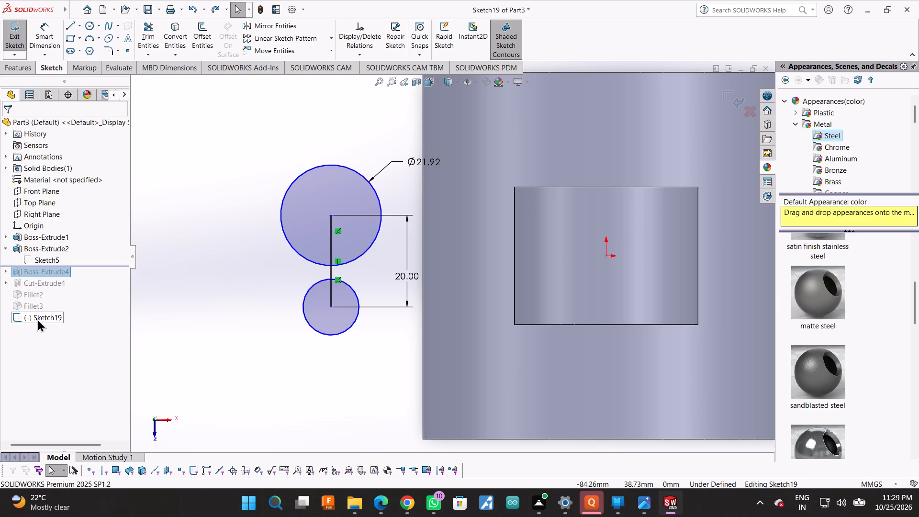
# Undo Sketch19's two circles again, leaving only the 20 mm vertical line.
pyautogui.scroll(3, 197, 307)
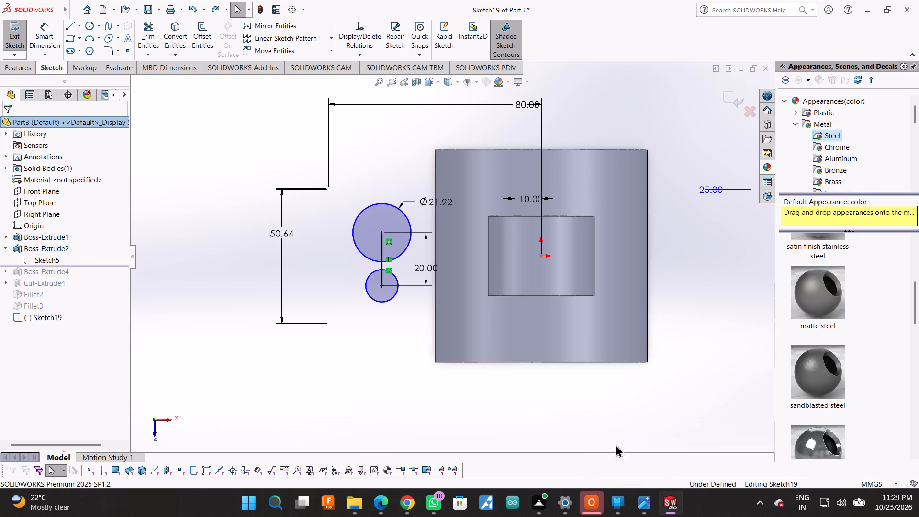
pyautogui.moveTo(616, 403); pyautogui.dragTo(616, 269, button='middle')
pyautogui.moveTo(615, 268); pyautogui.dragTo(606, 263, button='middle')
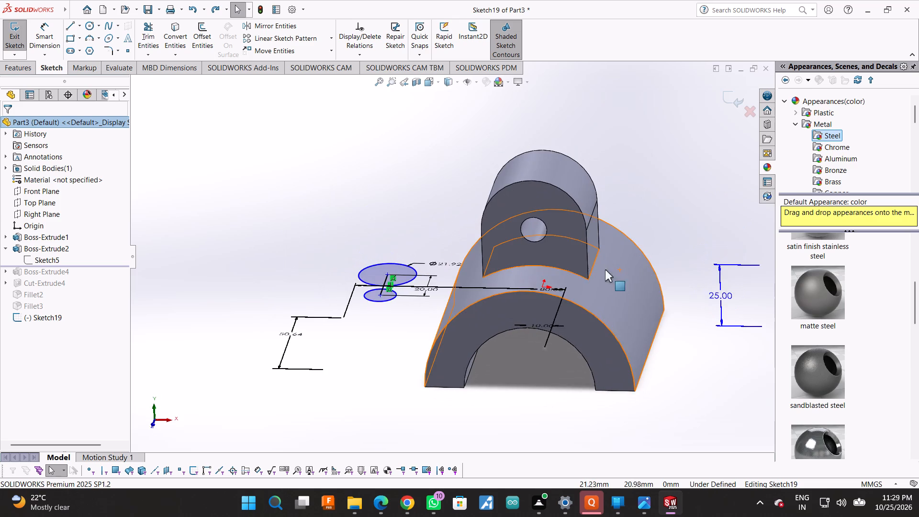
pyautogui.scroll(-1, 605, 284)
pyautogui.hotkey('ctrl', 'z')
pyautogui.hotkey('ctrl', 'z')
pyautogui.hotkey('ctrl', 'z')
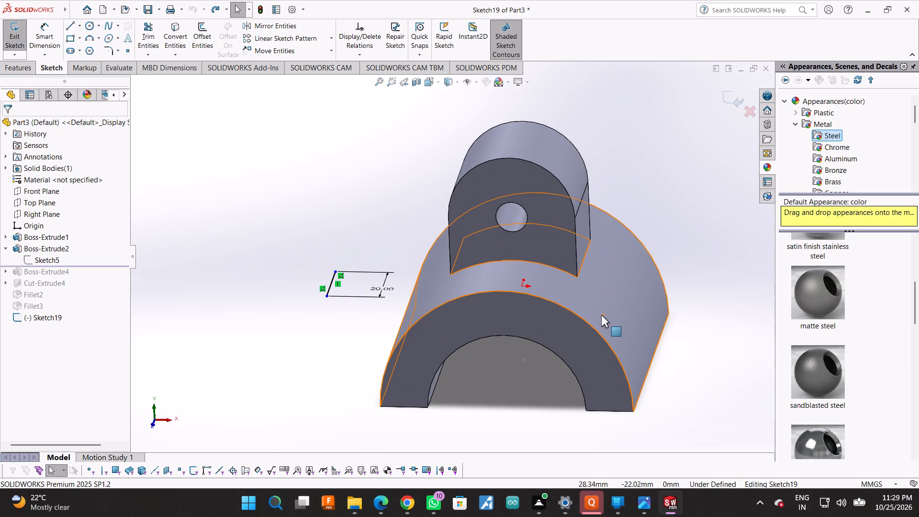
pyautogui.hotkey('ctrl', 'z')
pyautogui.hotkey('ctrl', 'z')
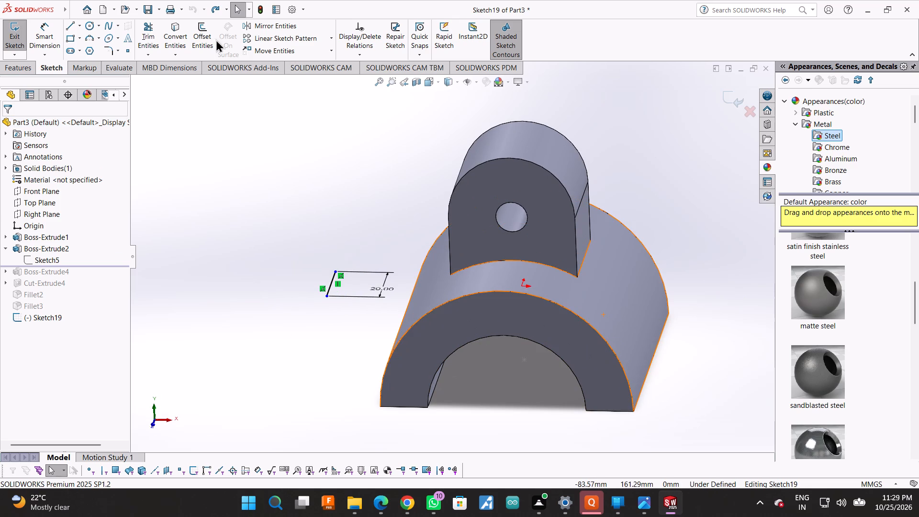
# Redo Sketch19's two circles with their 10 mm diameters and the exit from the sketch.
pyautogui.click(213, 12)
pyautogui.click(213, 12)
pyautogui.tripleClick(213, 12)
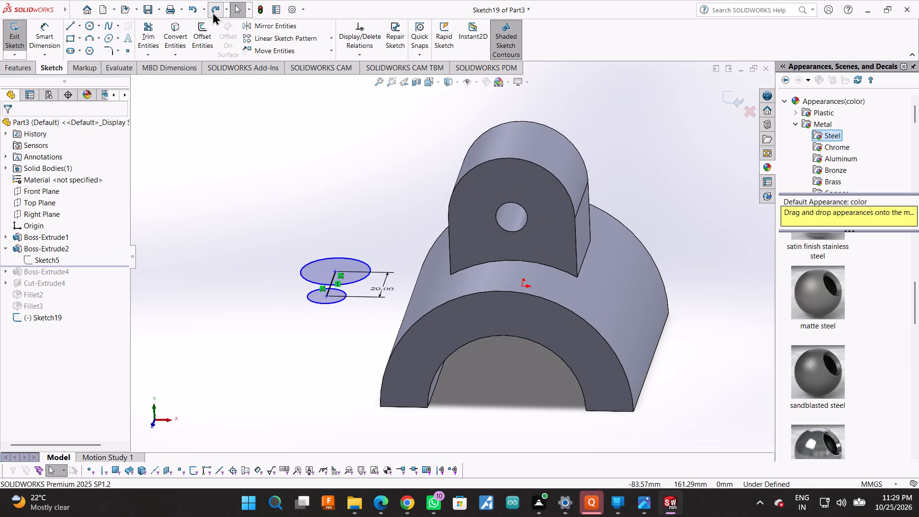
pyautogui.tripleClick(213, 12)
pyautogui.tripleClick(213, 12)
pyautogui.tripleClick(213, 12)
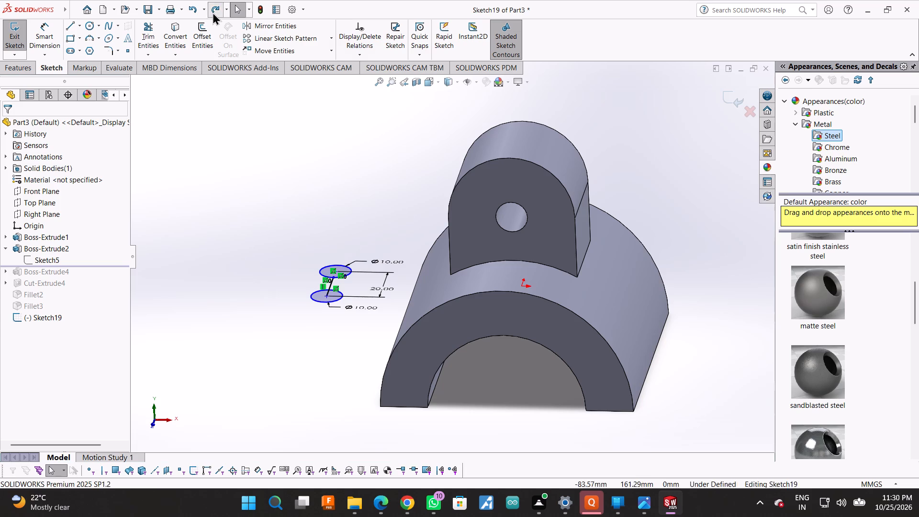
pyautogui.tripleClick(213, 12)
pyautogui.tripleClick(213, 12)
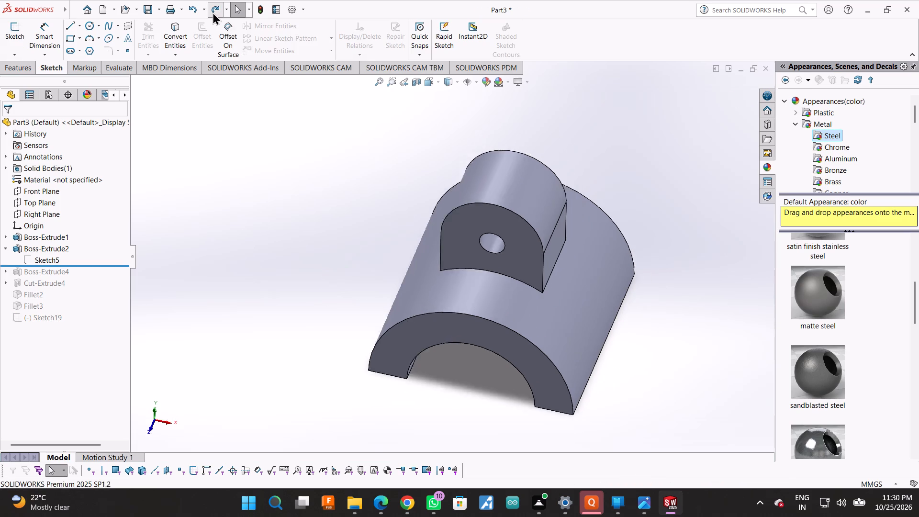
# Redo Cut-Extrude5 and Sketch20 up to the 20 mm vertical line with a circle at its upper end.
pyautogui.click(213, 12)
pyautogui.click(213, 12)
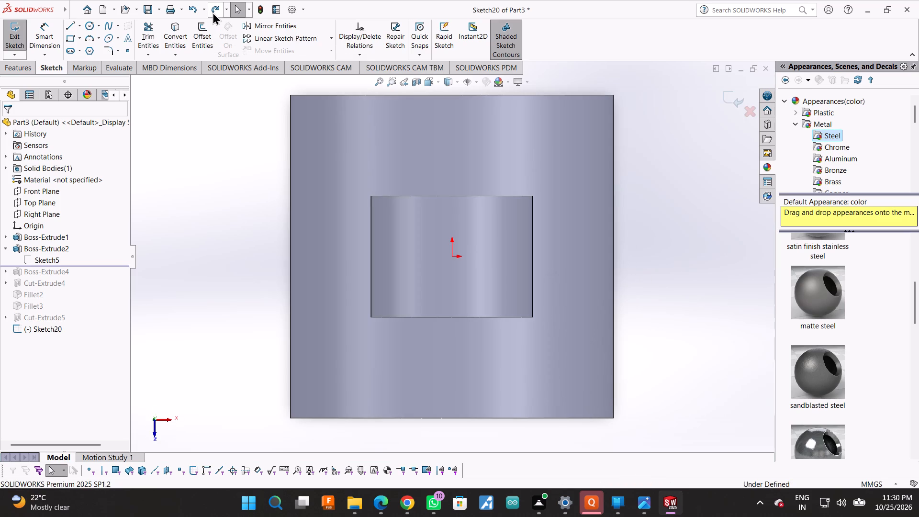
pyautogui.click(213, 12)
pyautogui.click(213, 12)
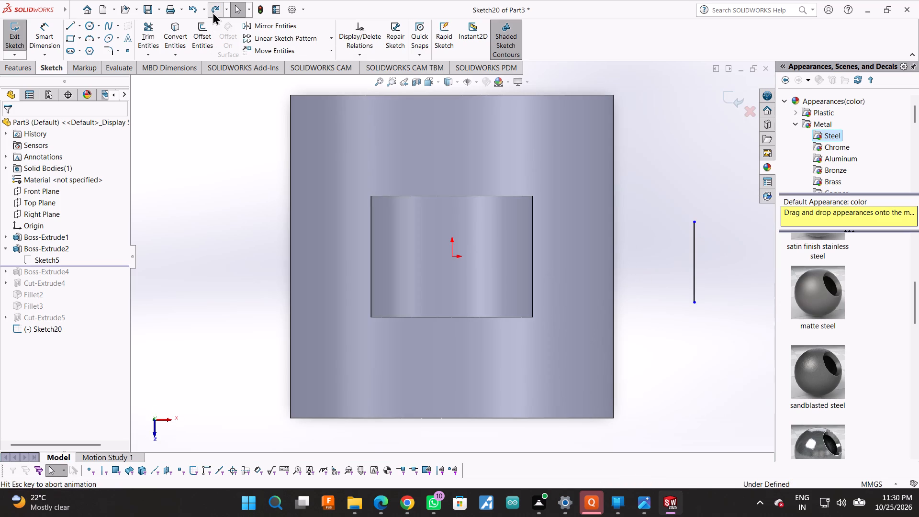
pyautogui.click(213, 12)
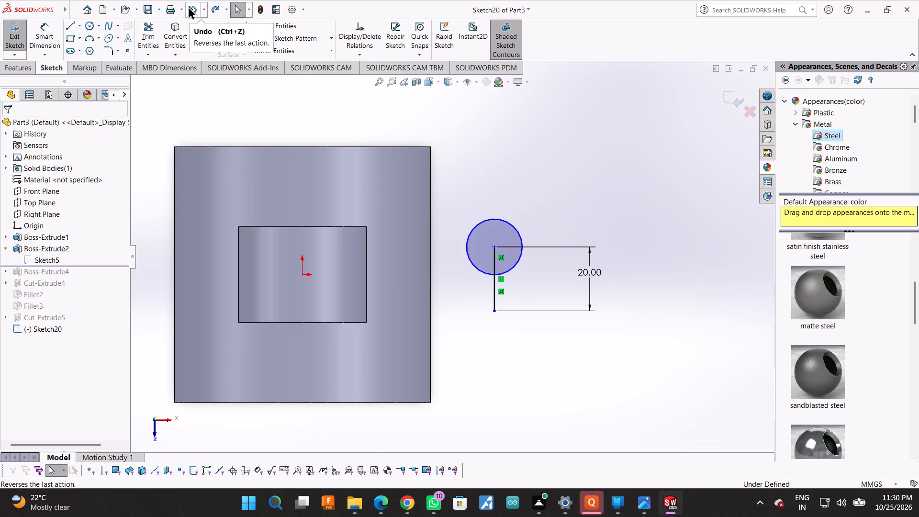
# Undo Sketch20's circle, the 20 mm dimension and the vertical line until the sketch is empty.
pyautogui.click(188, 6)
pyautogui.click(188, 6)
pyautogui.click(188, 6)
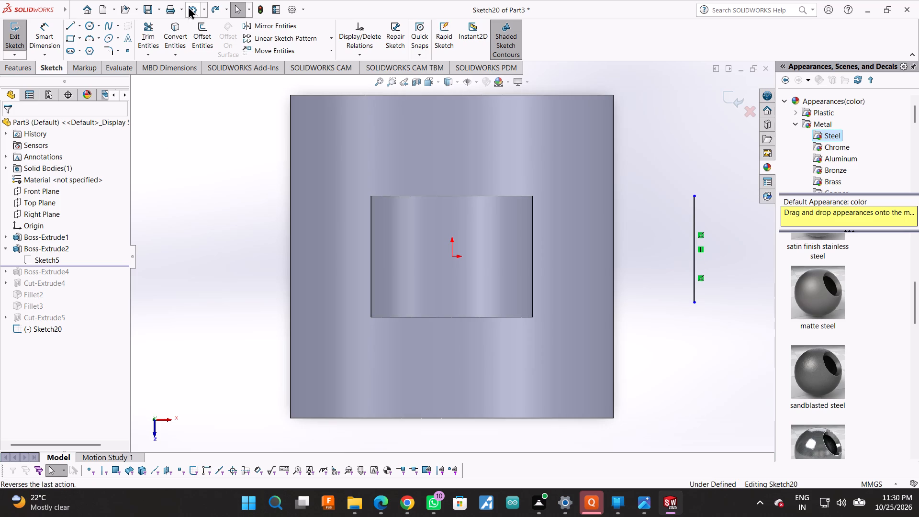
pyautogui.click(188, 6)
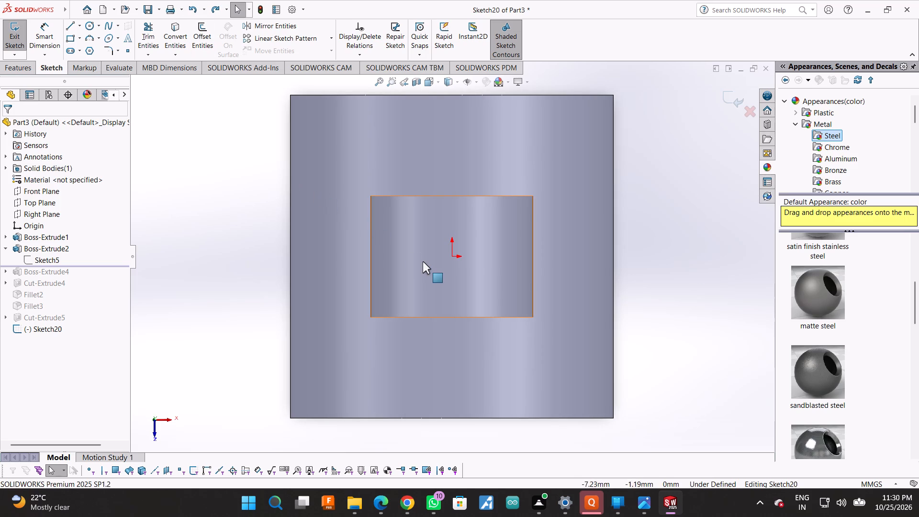
# Examine the round-topped upright's faces and its Sketch5 profile from the front.
pyautogui.click(423, 261)
pyautogui.moveTo(695, 328); pyautogui.dragTo(698, 225, button='middle')
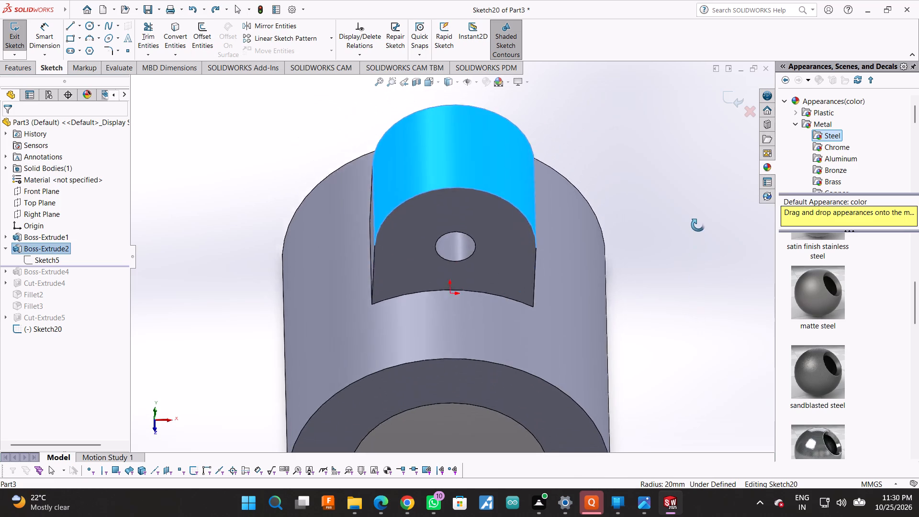
pyautogui.moveTo(698, 225); pyautogui.dragTo(691, 200, button='middle')
pyautogui.click(501, 206)
pyautogui.moveTo(702, 240); pyautogui.dragTo(709, 189, button='middle')
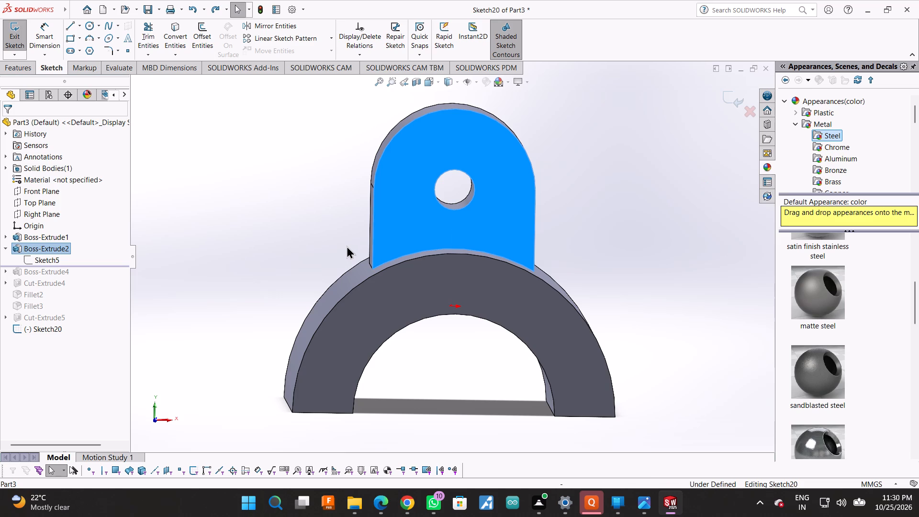
pyautogui.click(53, 263)
pyautogui.scroll(1, 296, 332)
pyautogui.moveTo(285, 116); pyautogui.dragTo(289, 119)
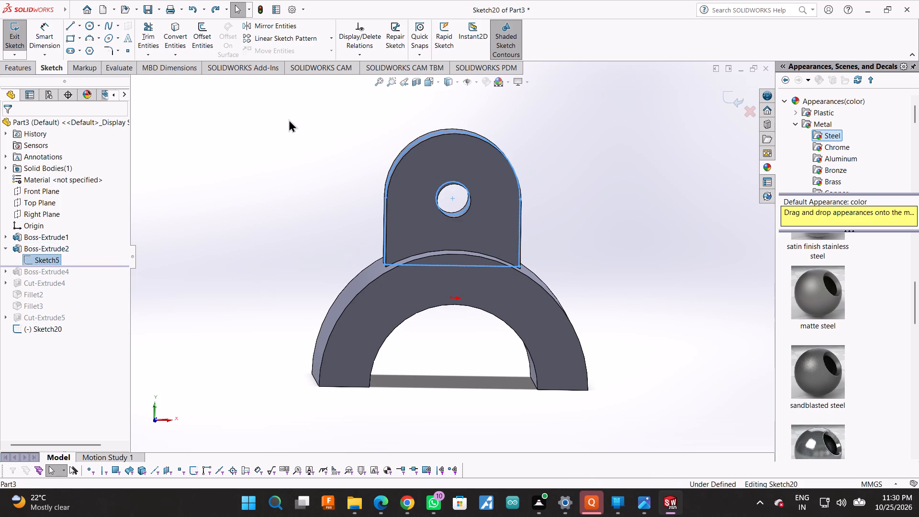
pyautogui.moveTo(289, 119); pyautogui.dragTo(692, 438)
pyautogui.scroll(1, 692, 438)
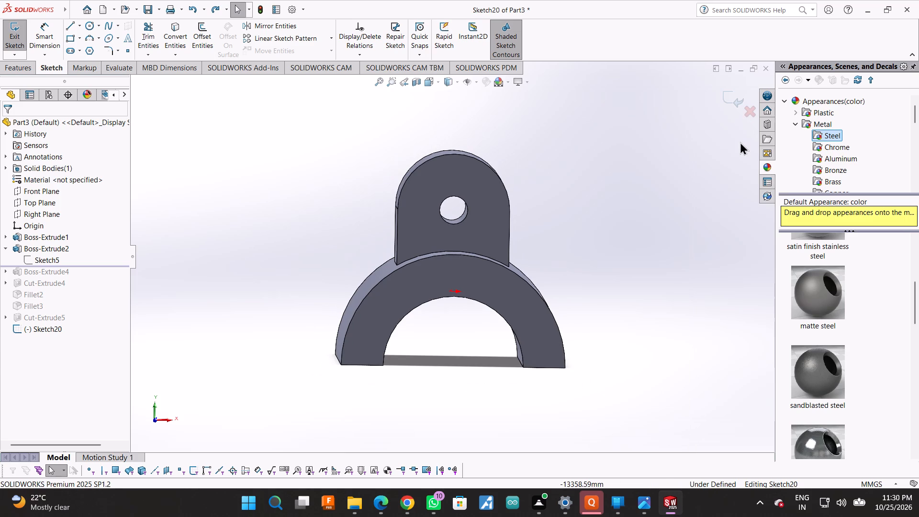
# Exit Sketch20 and discard its changes.
pyautogui.click(755, 117)
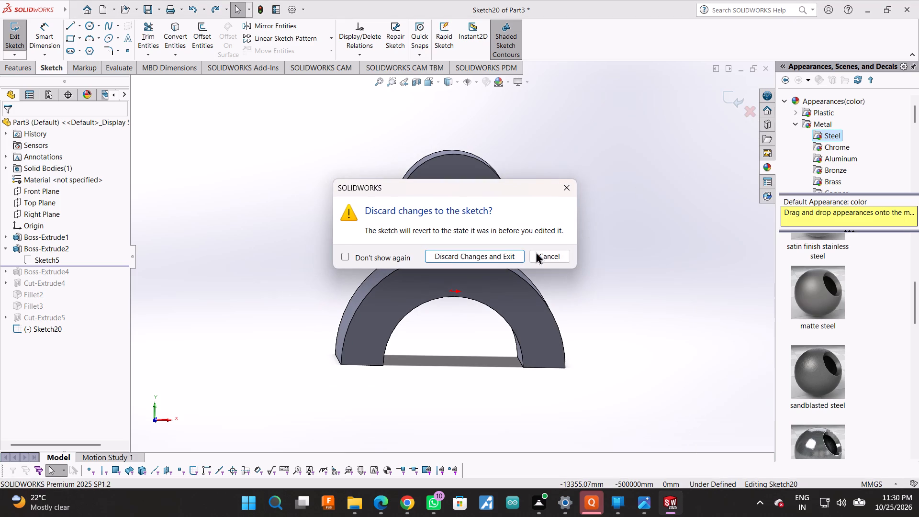
pyautogui.click(509, 255)
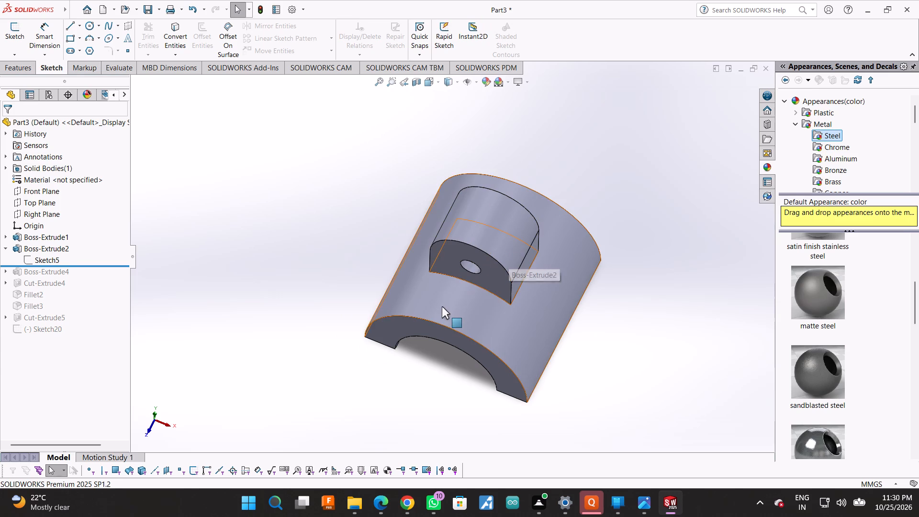
# Roll the model forward past Sketch20 so all features after Boss-Extrude2 are included again.
pyautogui.click(47, 274)
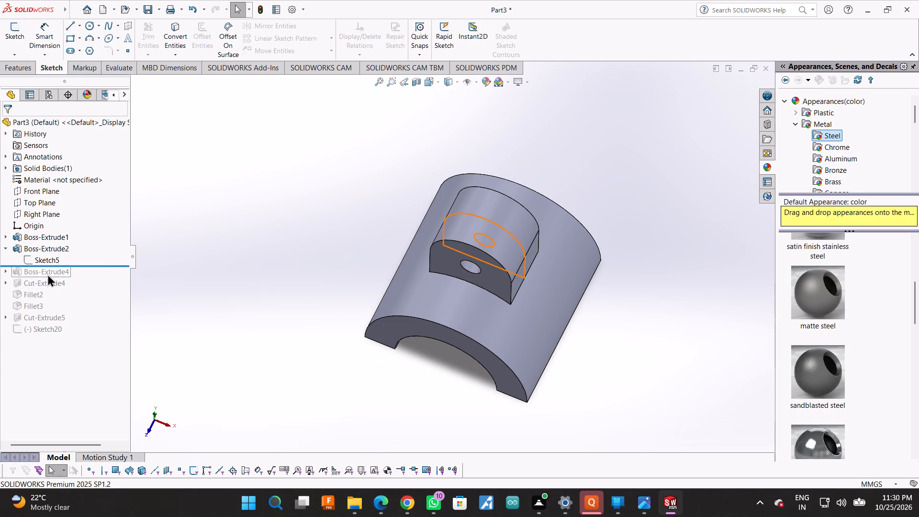
pyautogui.moveTo(87, 265); pyautogui.dragTo(86, 321)
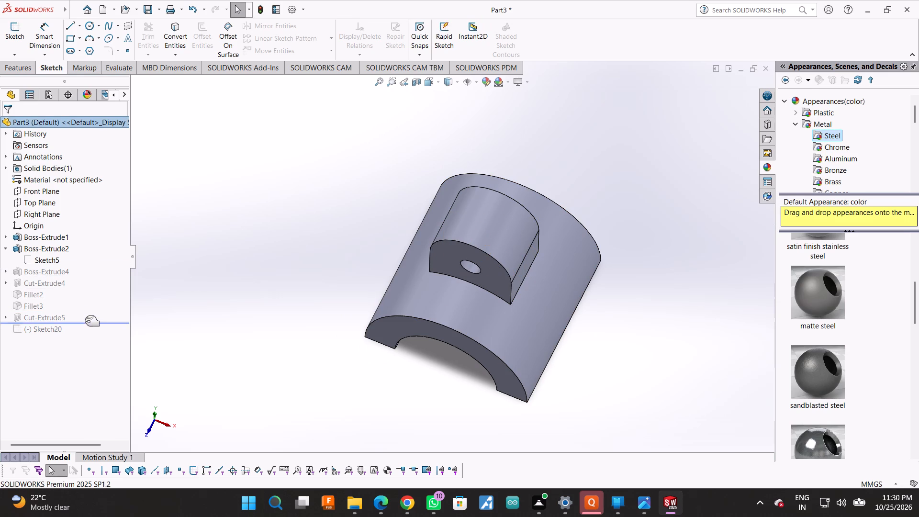
pyautogui.moveTo(86, 321); pyautogui.dragTo(85, 333)
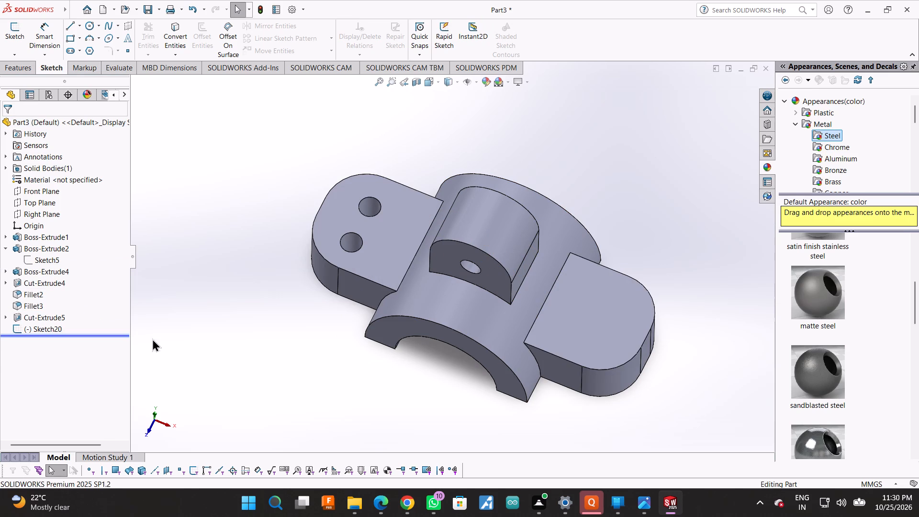
# Open the upright's Sketch5 for editing from its front face.
pyautogui.moveTo(524, 418); pyautogui.dragTo(539, 362, button='middle')
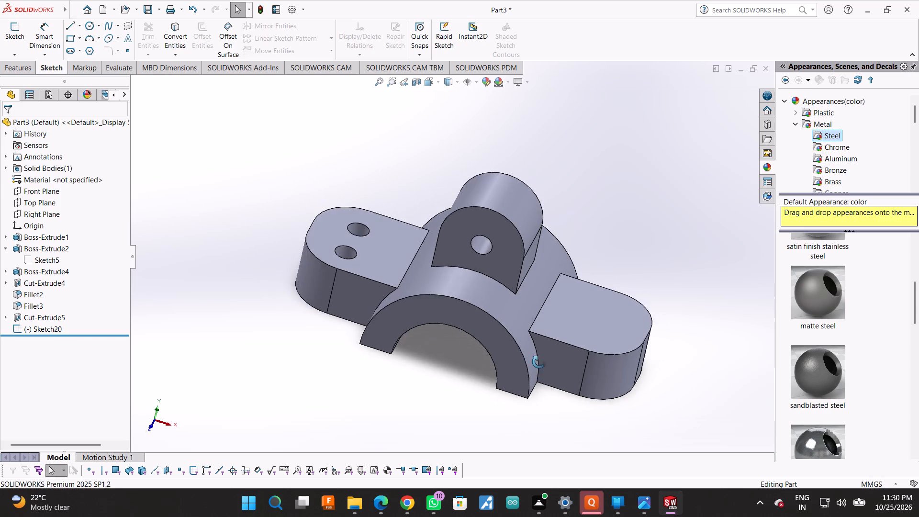
pyautogui.moveTo(539, 362); pyautogui.dragTo(544, 339, button='middle')
pyautogui.middleClick(544, 339)
pyautogui.click(523, 242)
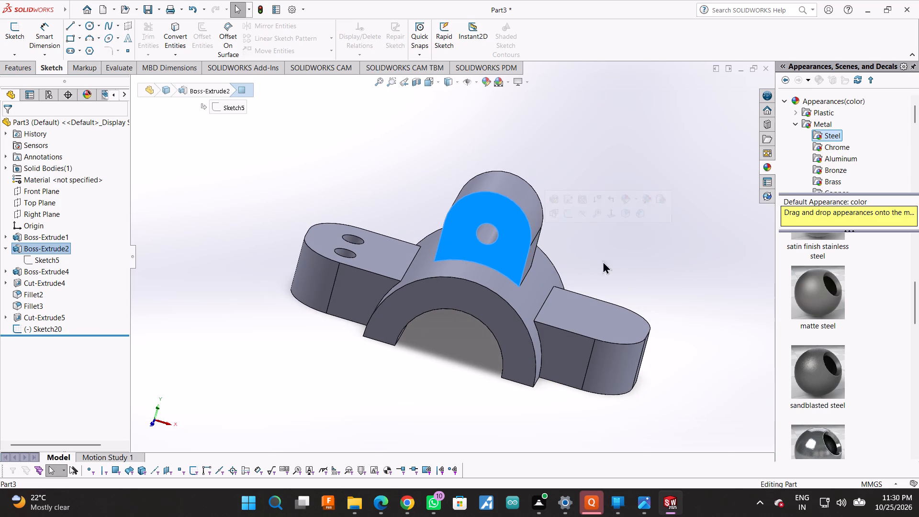
pyautogui.click(569, 201)
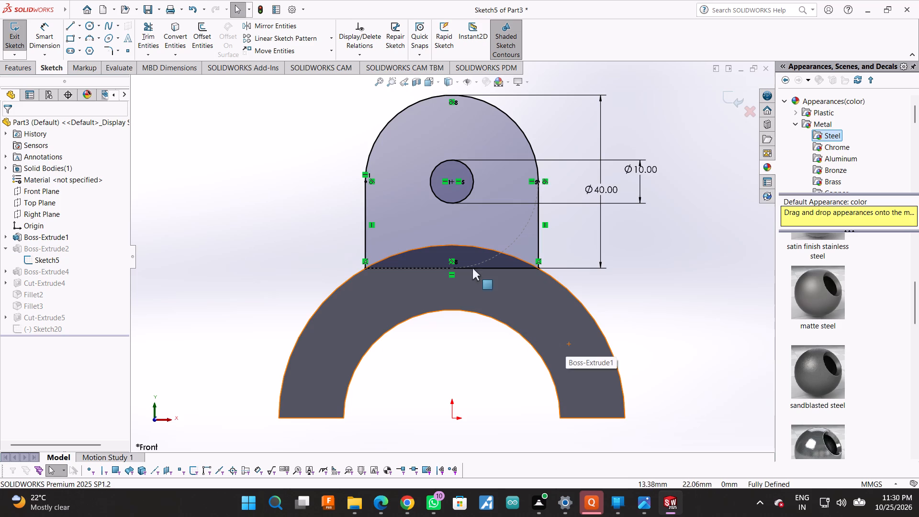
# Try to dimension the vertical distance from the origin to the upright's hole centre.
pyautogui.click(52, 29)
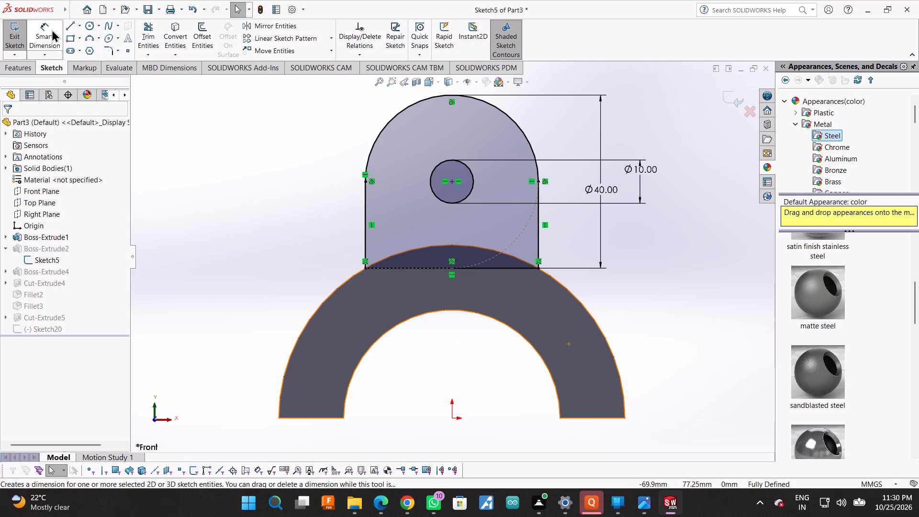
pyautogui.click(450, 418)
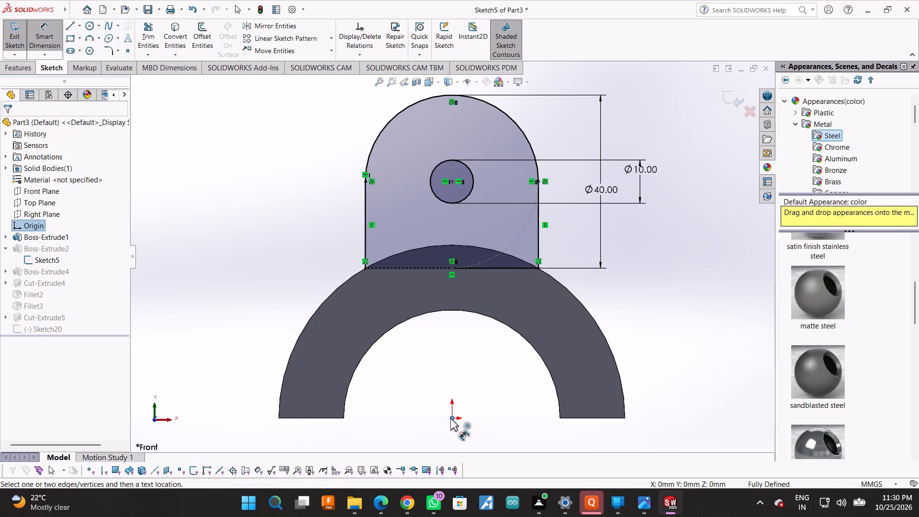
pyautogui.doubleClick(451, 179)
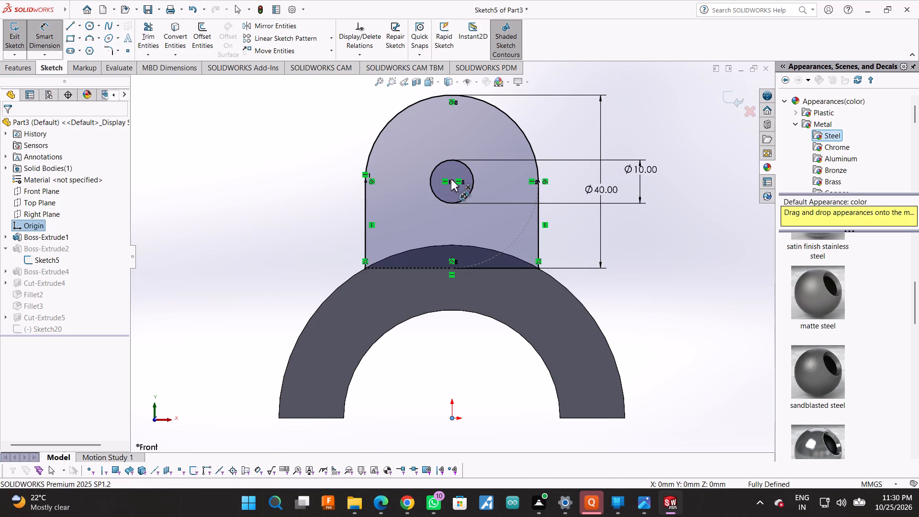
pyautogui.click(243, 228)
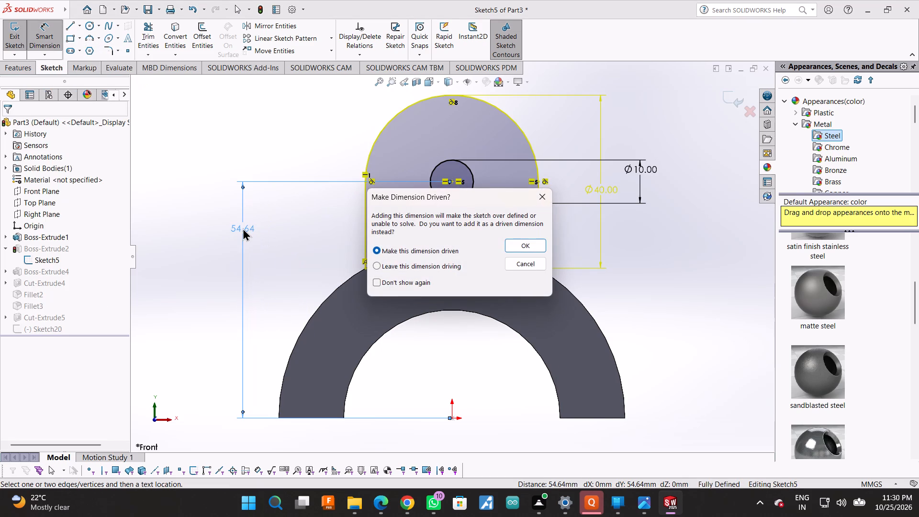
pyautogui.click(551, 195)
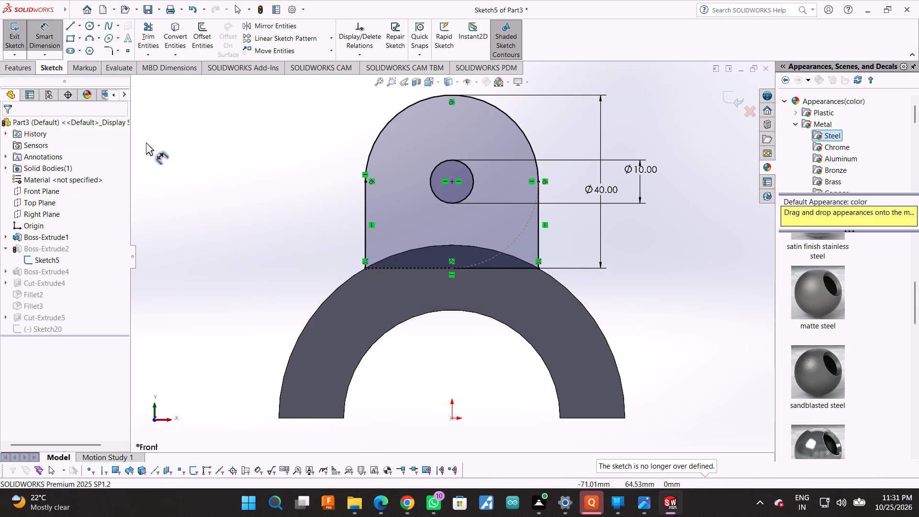
# Trim away the hole circle, the top arc and the remaining lines of the upright's profile in Sketch5.
pyautogui.click(147, 27)
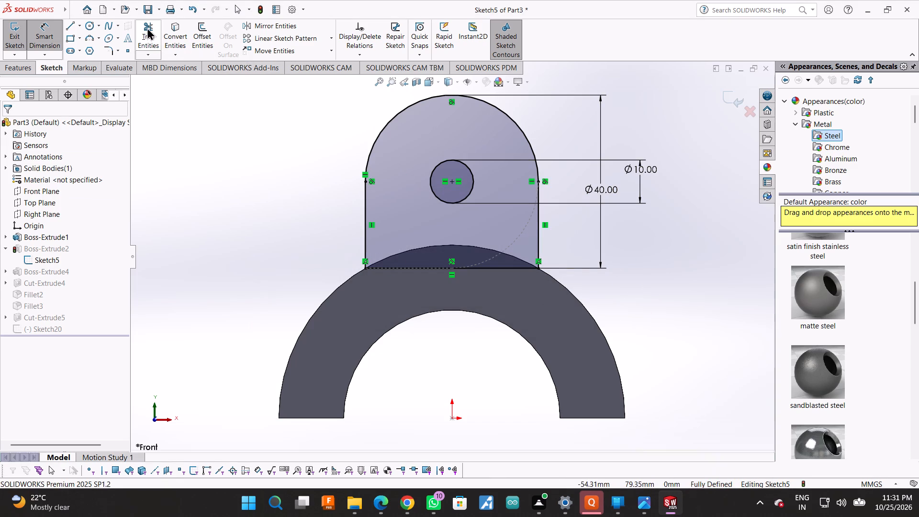
pyautogui.moveTo(431, 147); pyautogui.dragTo(463, 201)
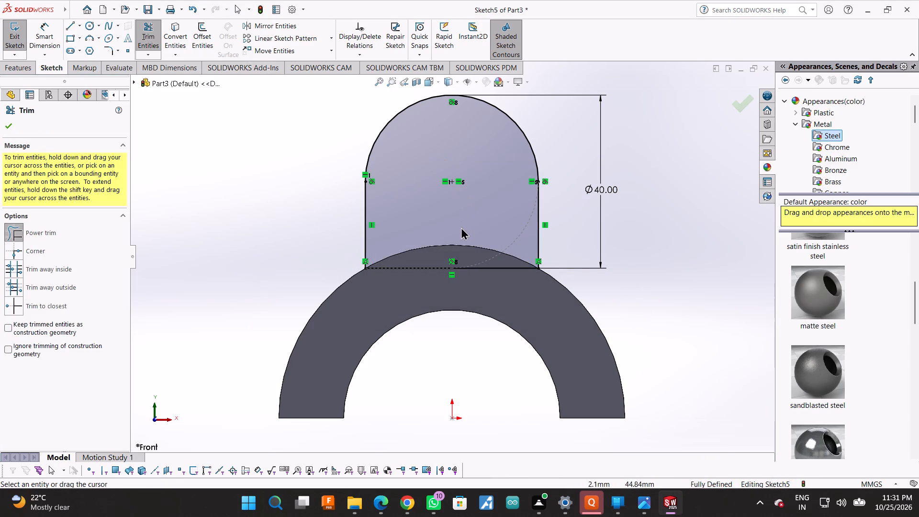
pyautogui.moveTo(341, 155); pyautogui.dragTo(553, 189)
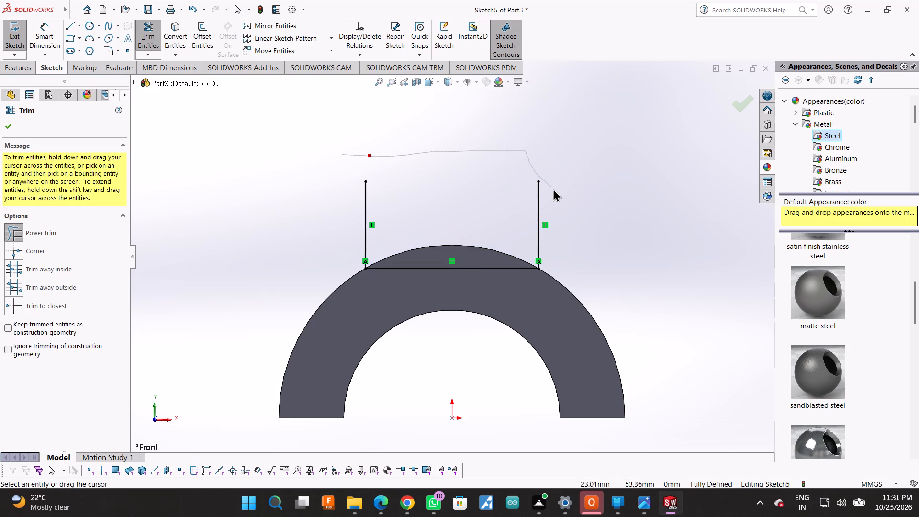
pyautogui.moveTo(553, 189); pyautogui.dragTo(434, 277)
pyautogui.click(68, 18)
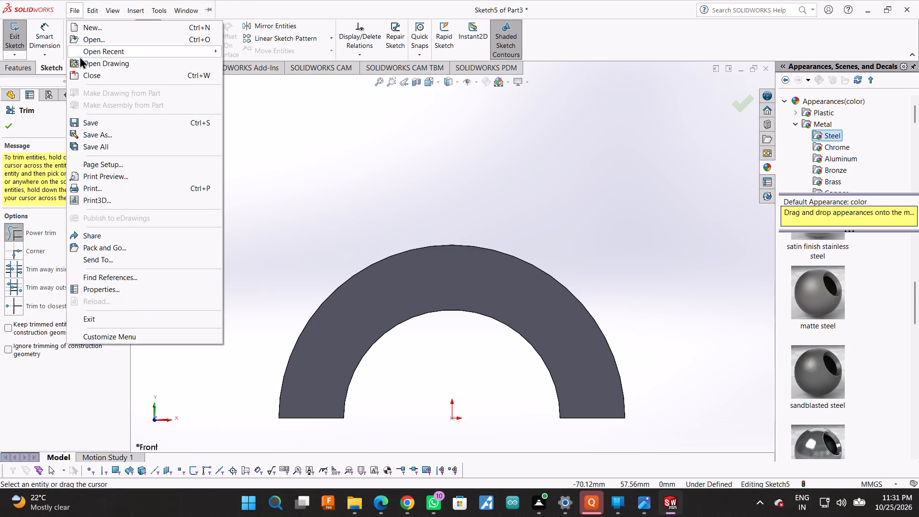
pyautogui.click(204, 101)
pyautogui.click(272, 114)
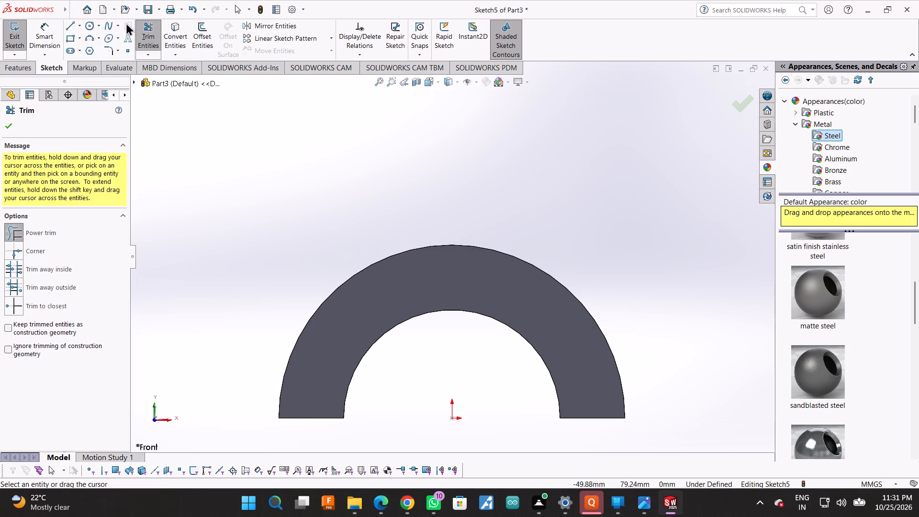
# Draw a vertical centerline upward from the origin and set its length to 50 mm.
pyautogui.click(78, 25)
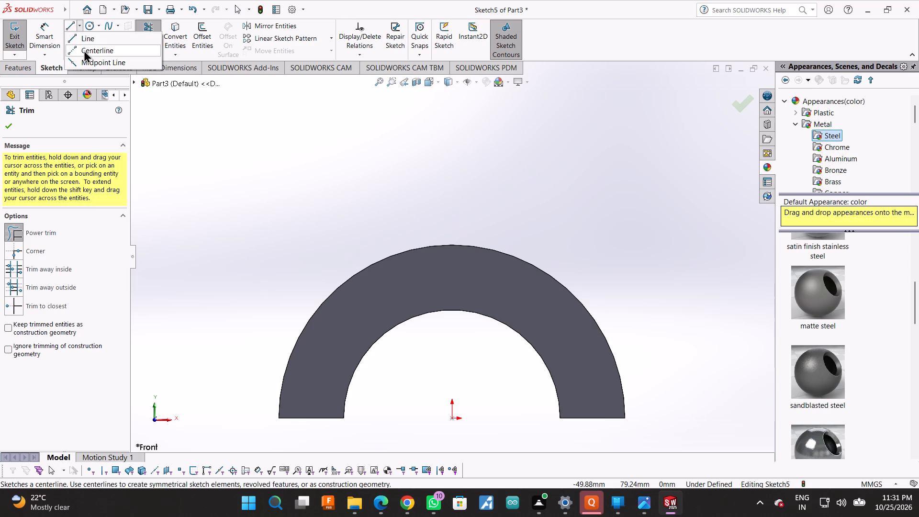
pyautogui.click(84, 50)
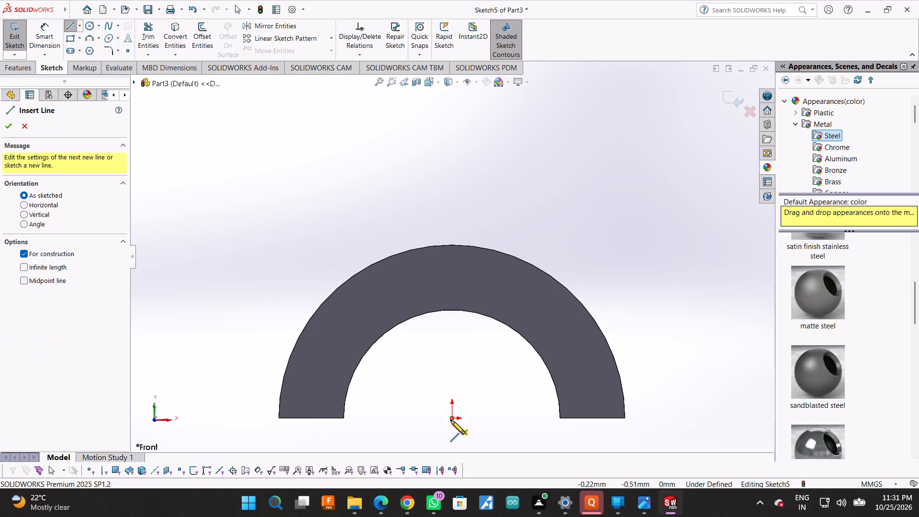
pyautogui.click(451, 420)
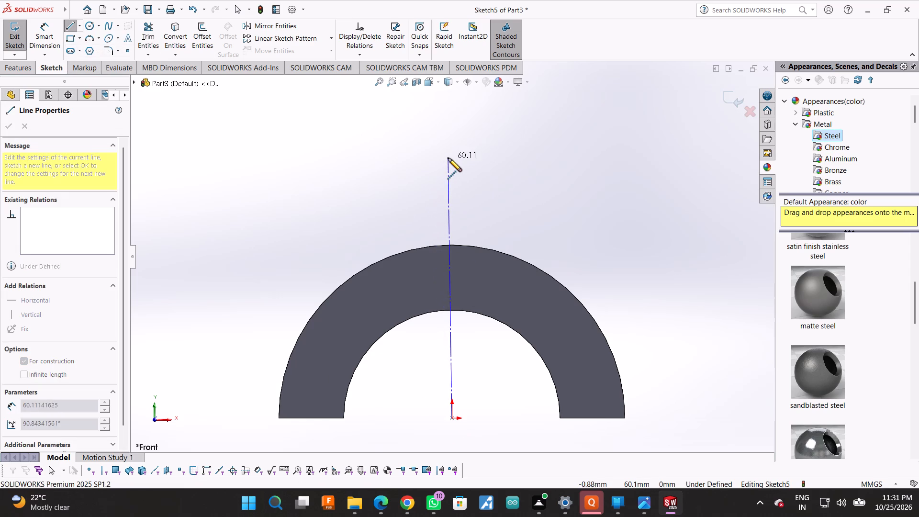
pyautogui.click(451, 170)
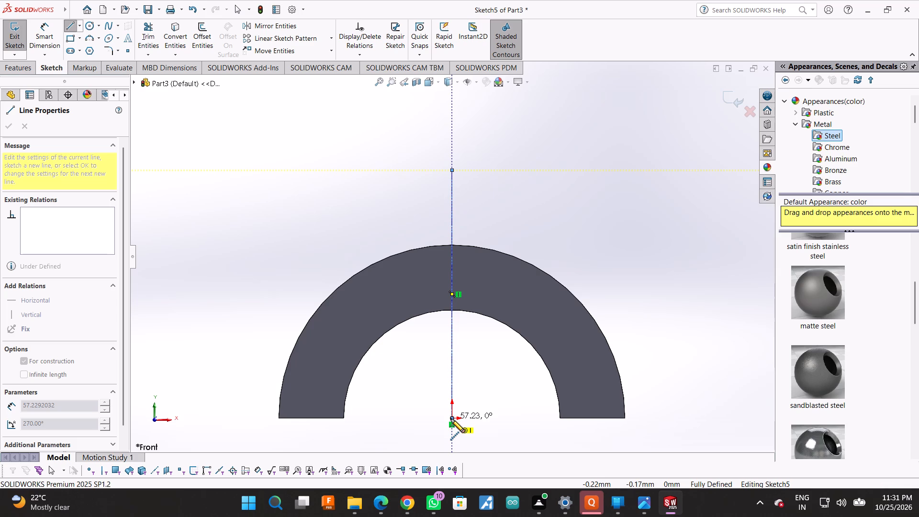
pyautogui.click(42, 27)
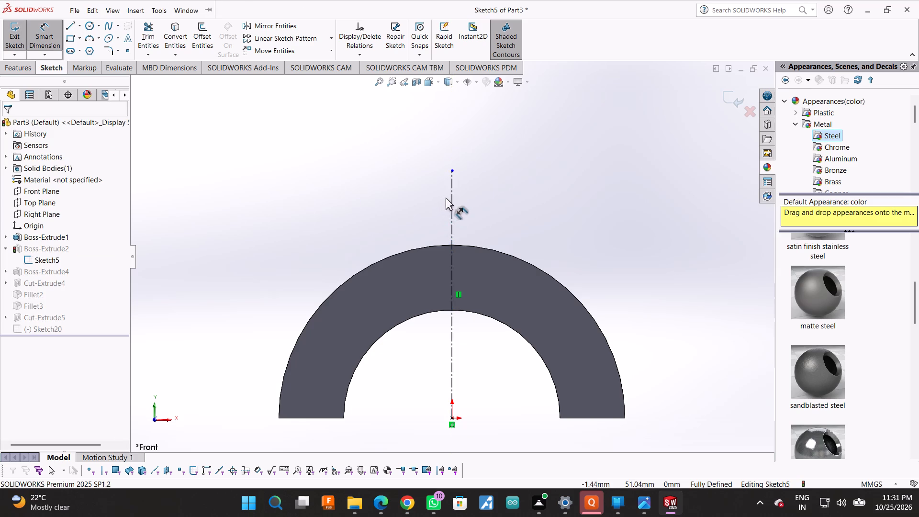
pyautogui.click(454, 197)
pyautogui.click(689, 212)
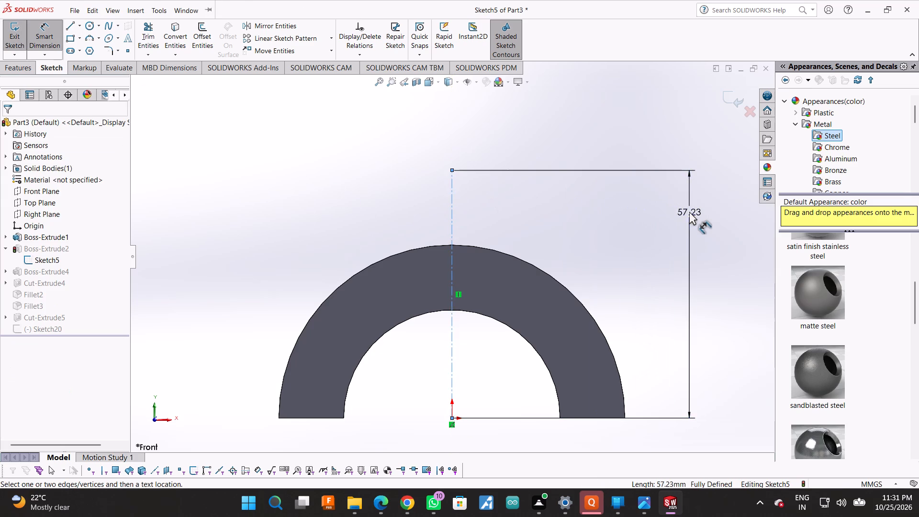
pyautogui.write('50')
pyautogui.press('Return')
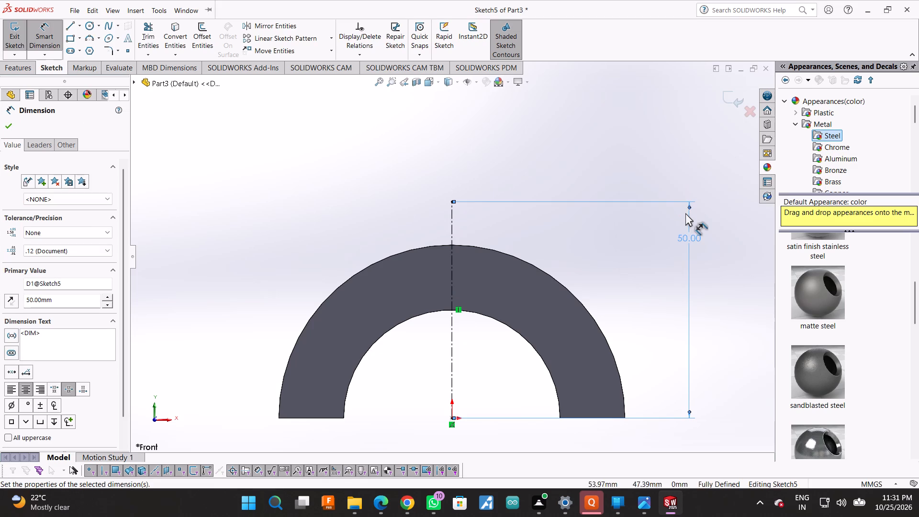
pyautogui.click(11, 122)
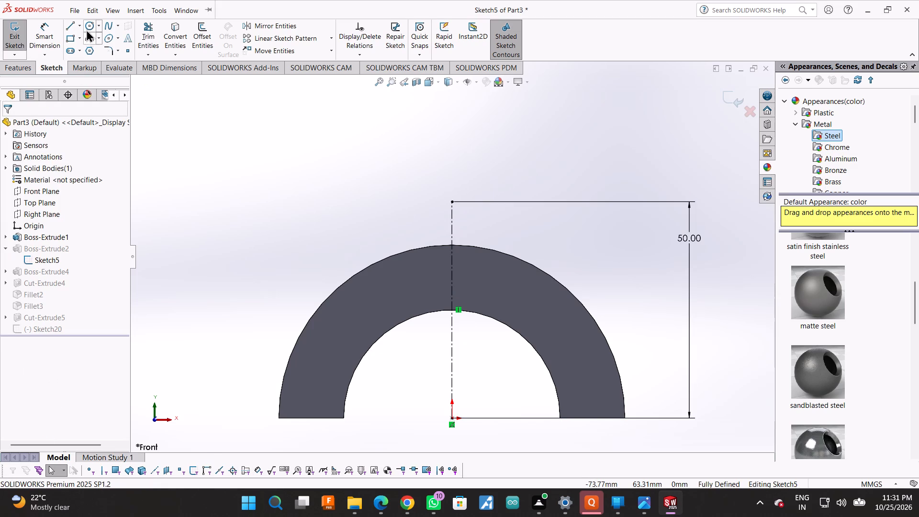
# Draw two concentric circles at the centerline's upper end with radii of about 16.8 mm and 10.8 mm.
pyautogui.click(86, 26)
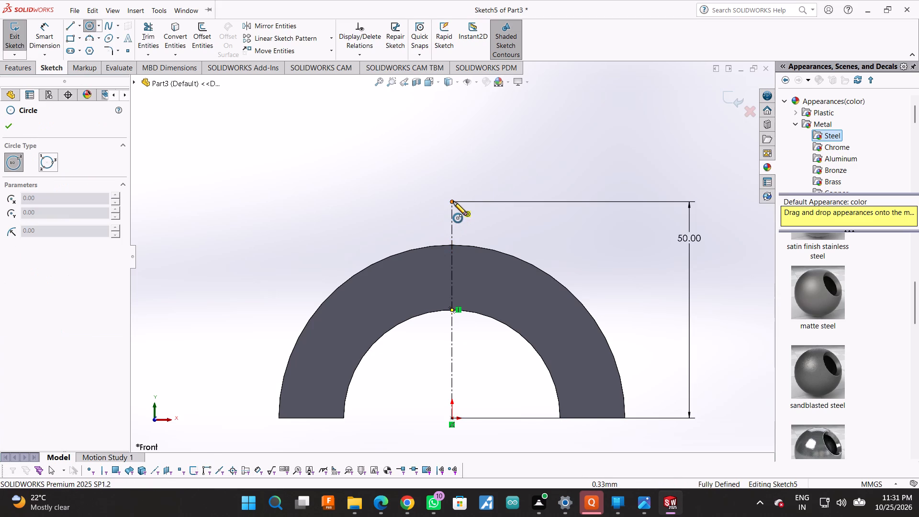
pyautogui.click(453, 202)
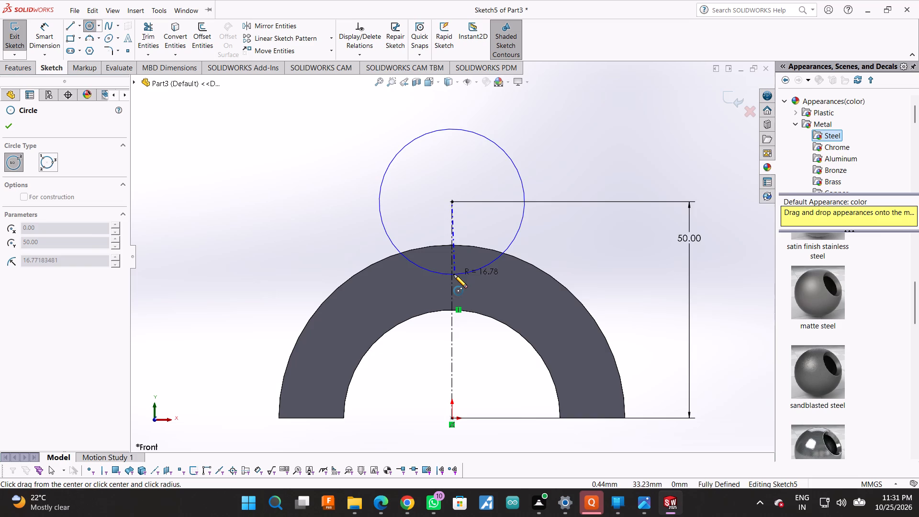
pyautogui.click(454, 274)
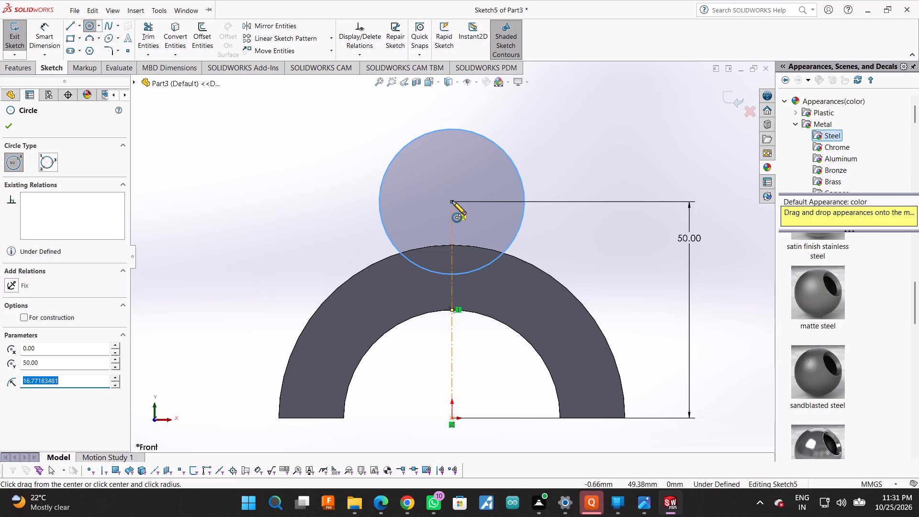
pyautogui.click(453, 200)
pyautogui.click(451, 248)
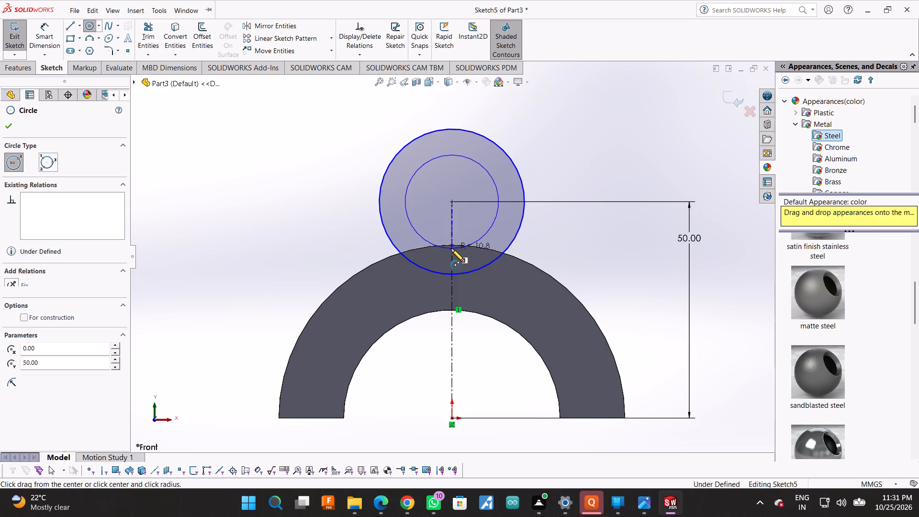
# Dimension the outer circle to a 40 mm diameter and the inner concentric circle to a 10 mm diameter.
pyautogui.click(49, 31)
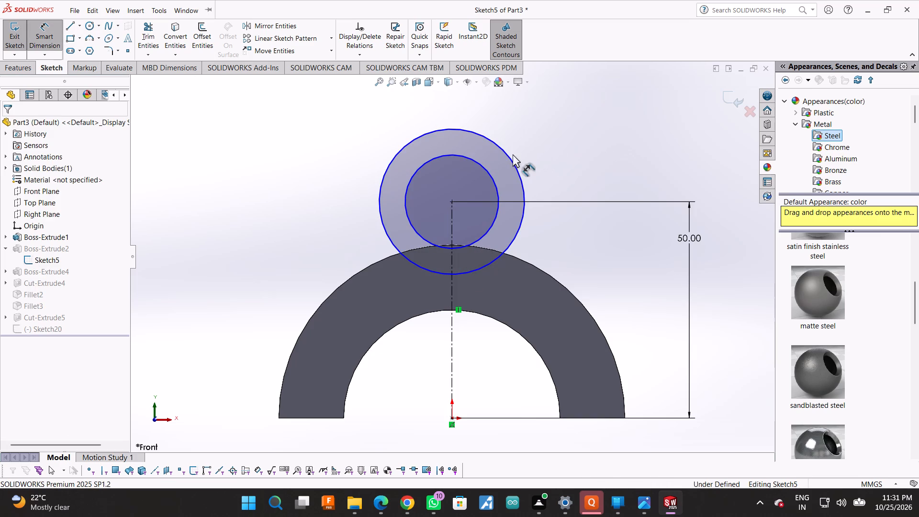
pyautogui.click(511, 161)
pyautogui.click(596, 138)
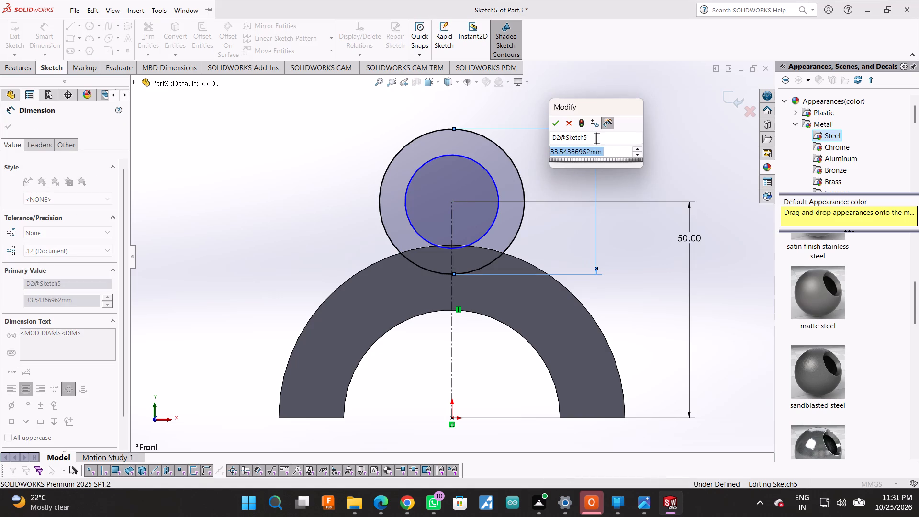
pyautogui.write('40')
pyautogui.press('Return')
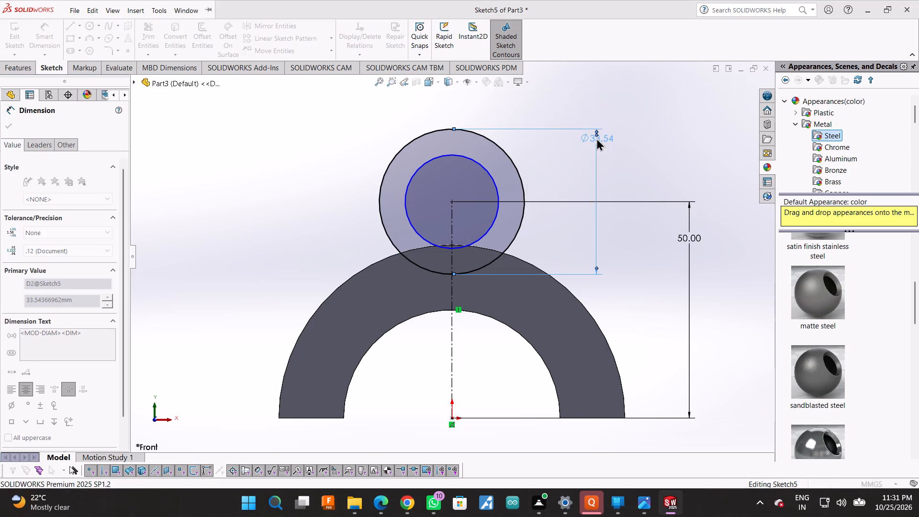
pyautogui.click(483, 168)
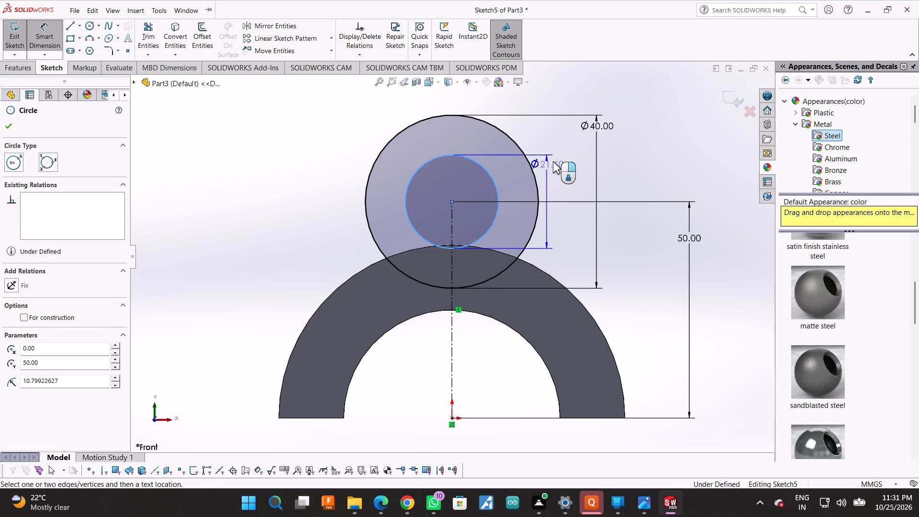
pyautogui.click(563, 155)
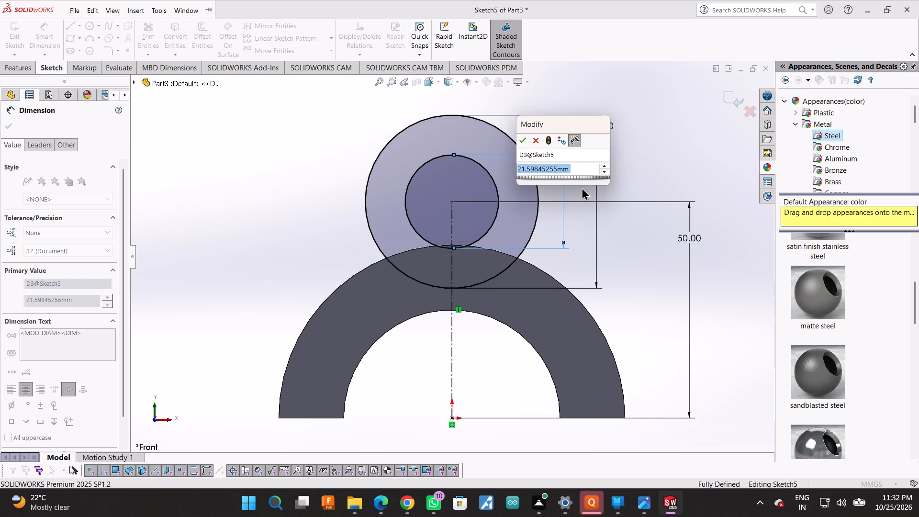
pyautogui.write('10')
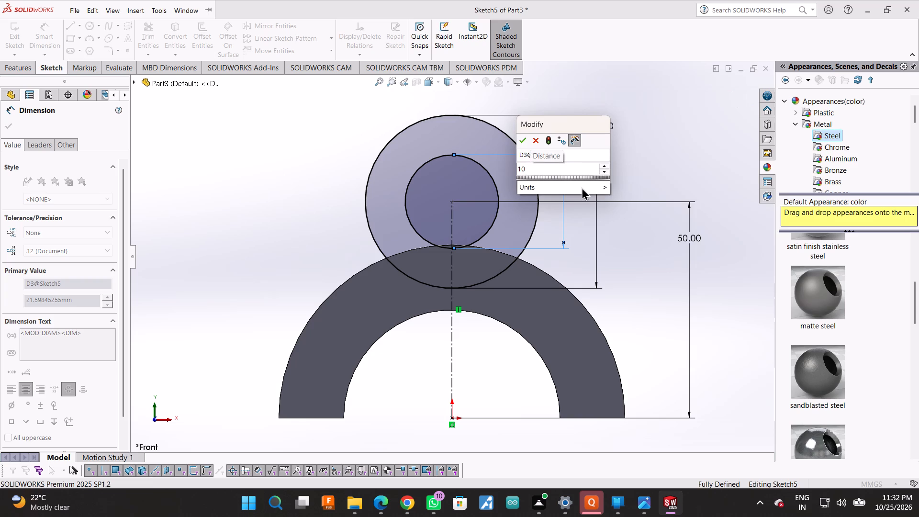
pyautogui.press('Return')
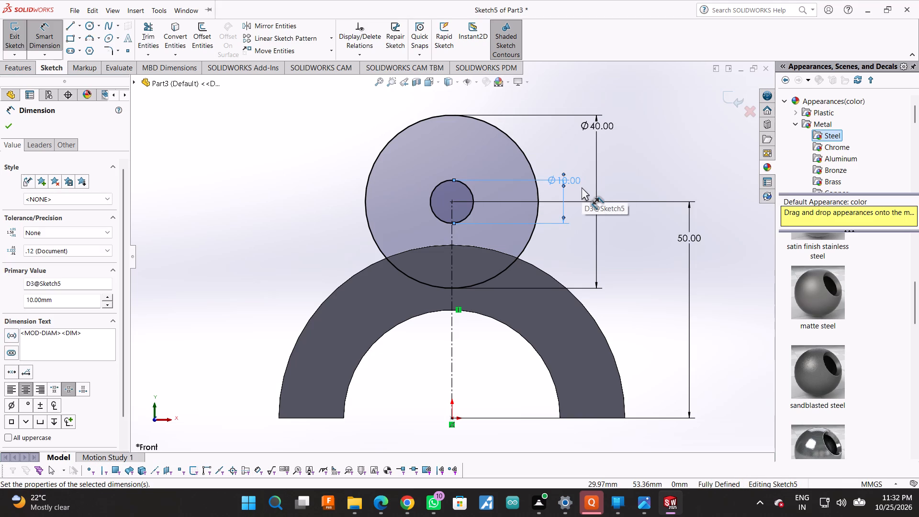
# Draw a vertical line about 16 mm long from the outer circle's left quadrant down to the base arch.
pyautogui.click(67, 24)
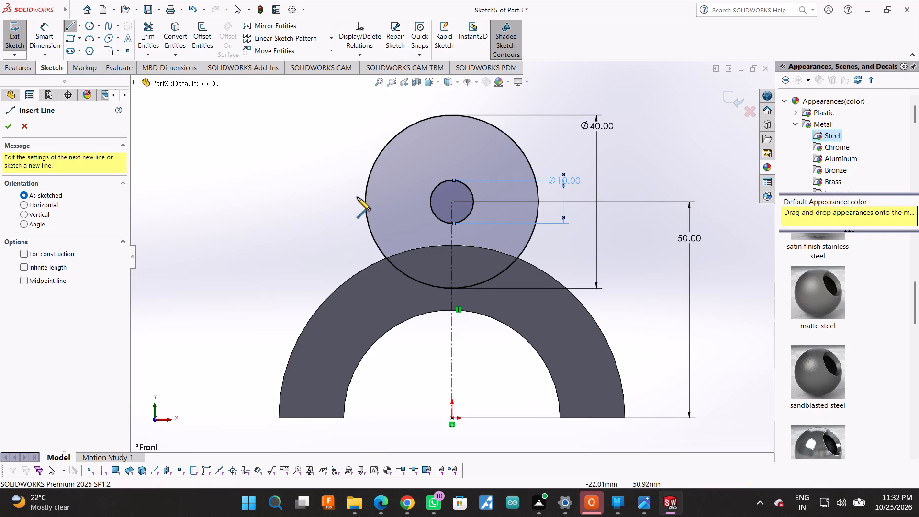
pyautogui.click(364, 203)
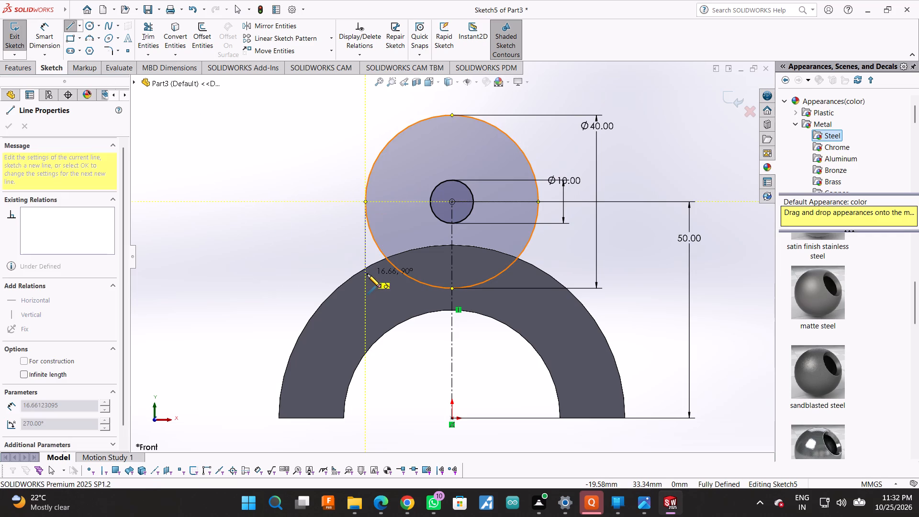
pyautogui.click(366, 271)
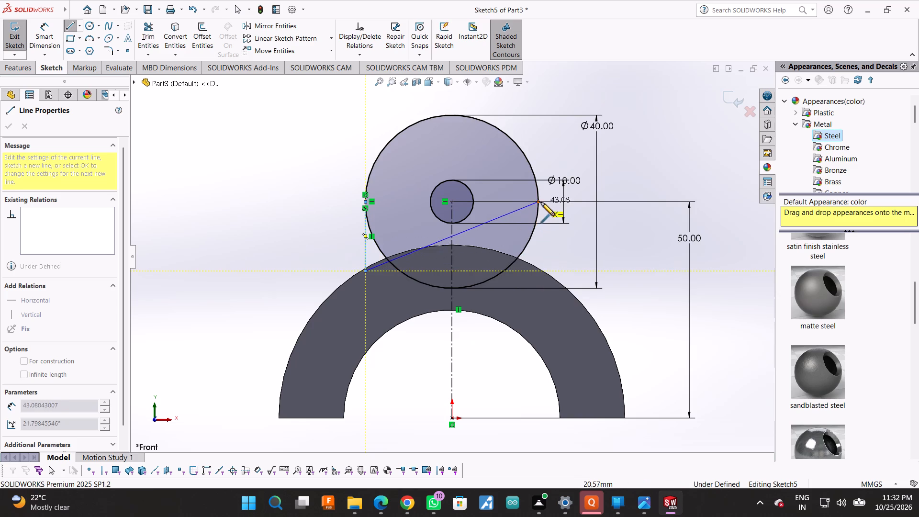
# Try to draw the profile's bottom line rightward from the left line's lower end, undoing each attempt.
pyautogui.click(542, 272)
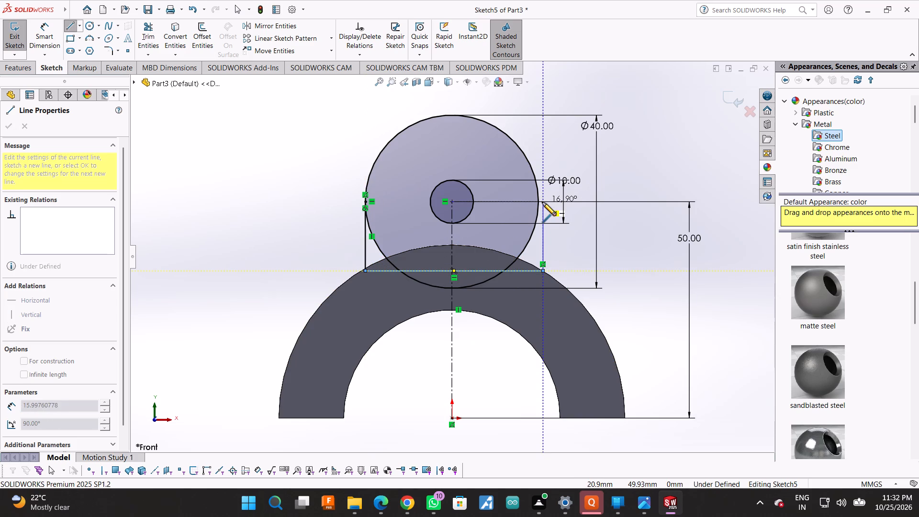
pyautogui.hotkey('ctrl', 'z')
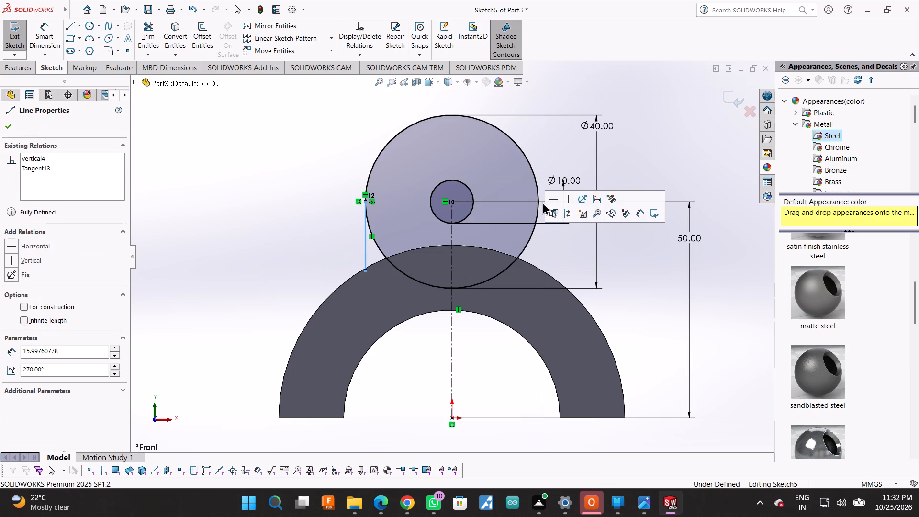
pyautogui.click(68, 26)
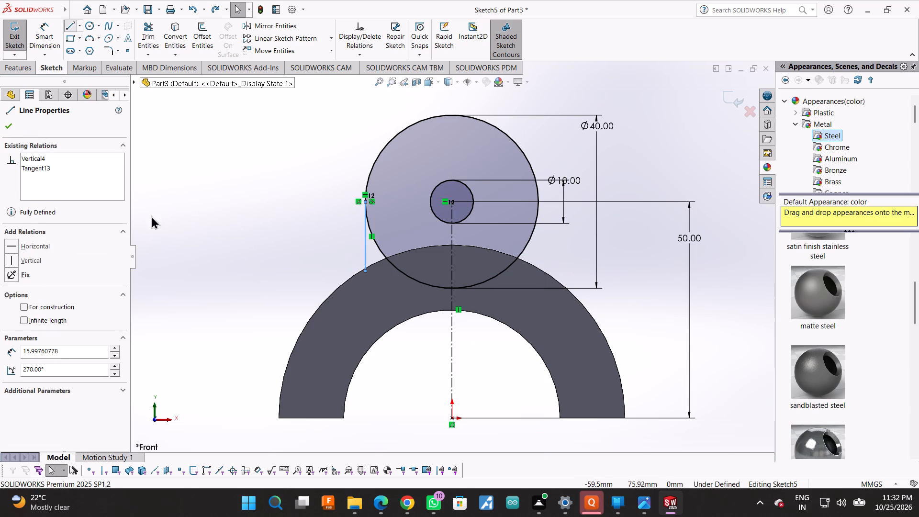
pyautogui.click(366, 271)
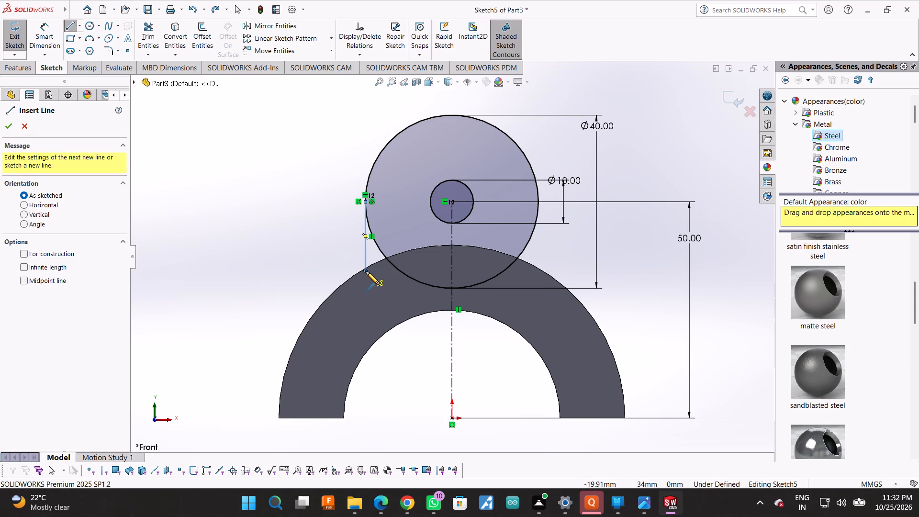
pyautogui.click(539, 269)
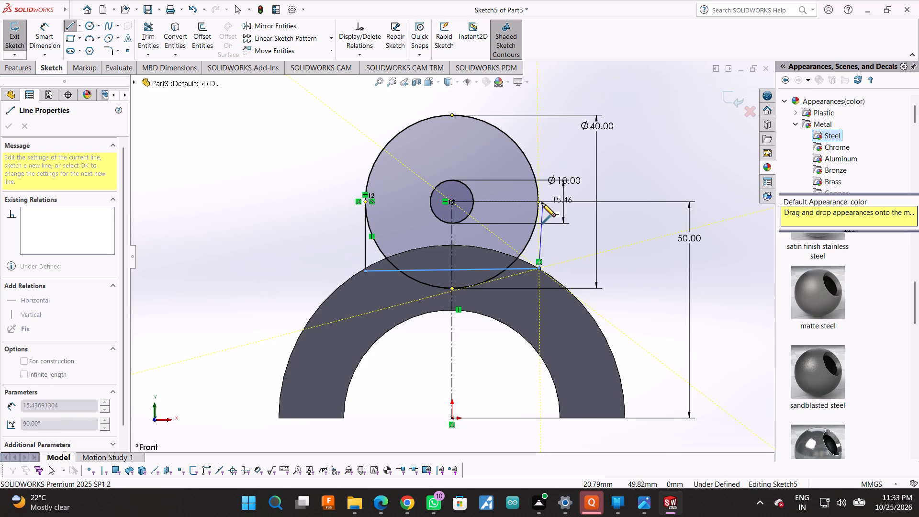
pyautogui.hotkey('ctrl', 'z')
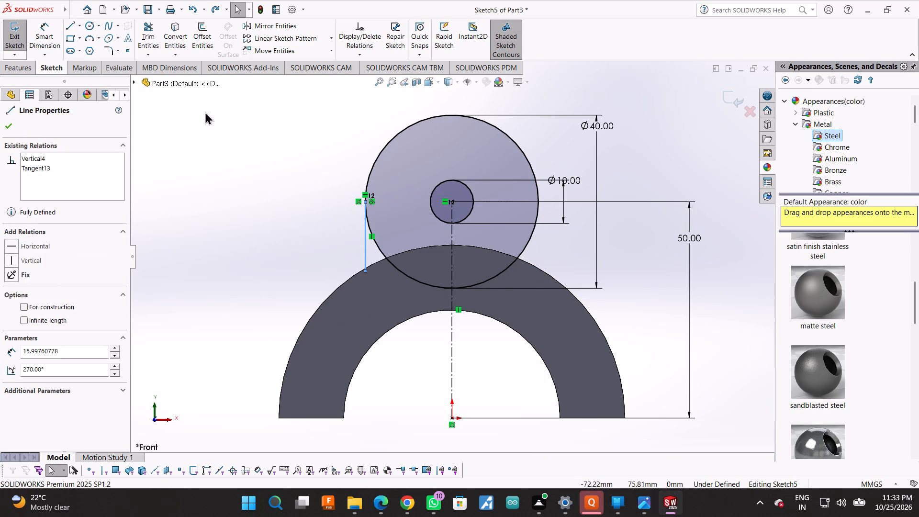
# Draw a vertical line about 15.4 mm down from the outer circle's right quadrant and close the bottom with a line about 40 mm long.
pyautogui.click(71, 23)
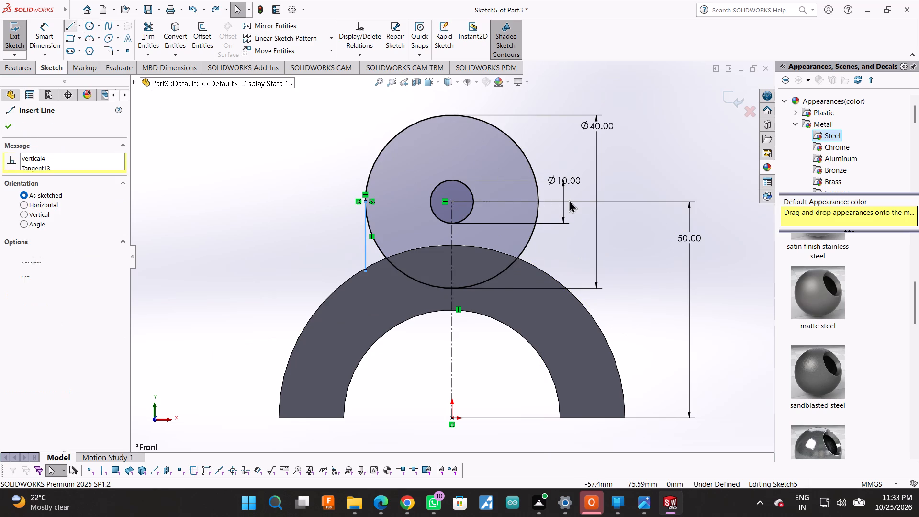
pyautogui.click(538, 201)
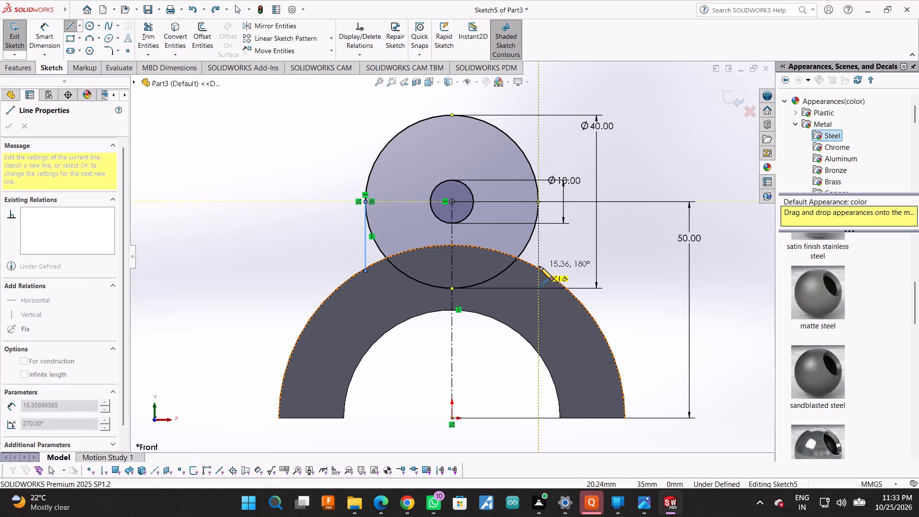
pyautogui.click(538, 266)
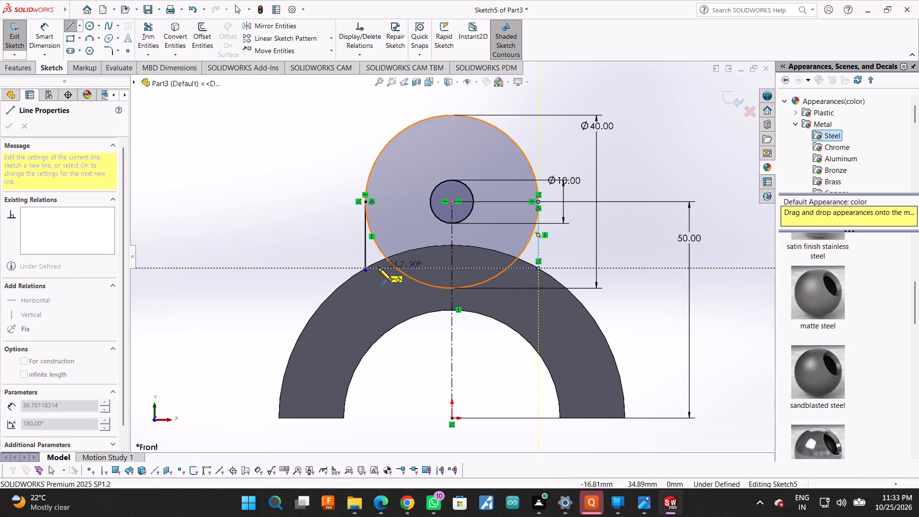
pyautogui.click(367, 271)
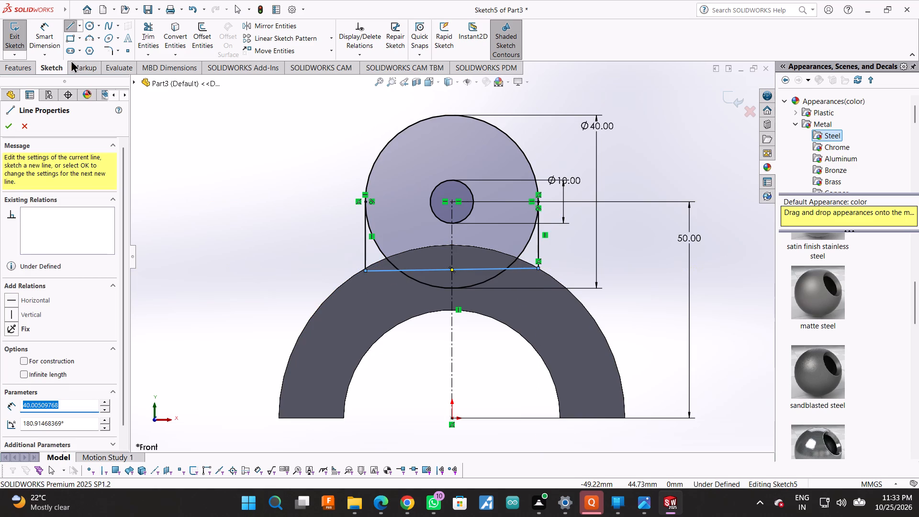
# Trim away the outer circle's lower arc and the vertical centerline to leave the round-topped profile with its hole, and exit Sketch5.
pyautogui.click(52, 69)
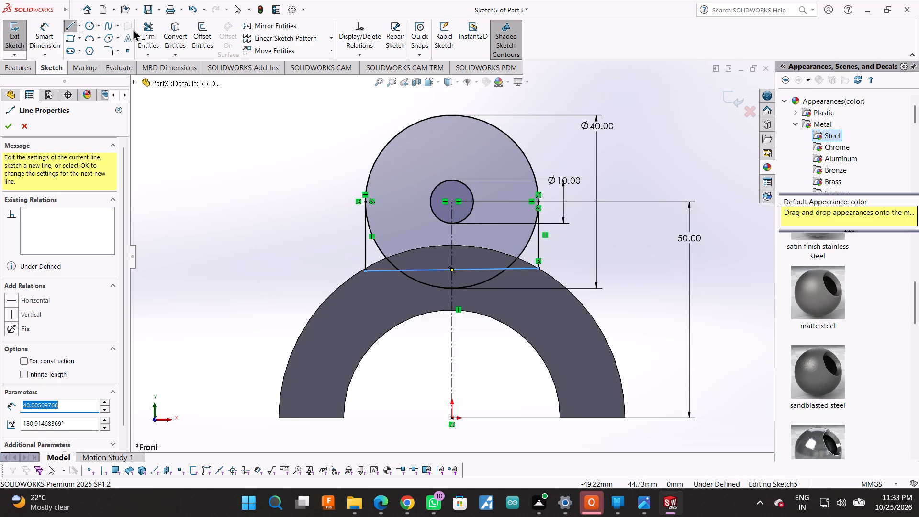
pyautogui.click(141, 26)
pyautogui.moveTo(421, 239); pyautogui.dragTo(379, 253)
pyautogui.moveTo(435, 278); pyautogui.dragTo(477, 285)
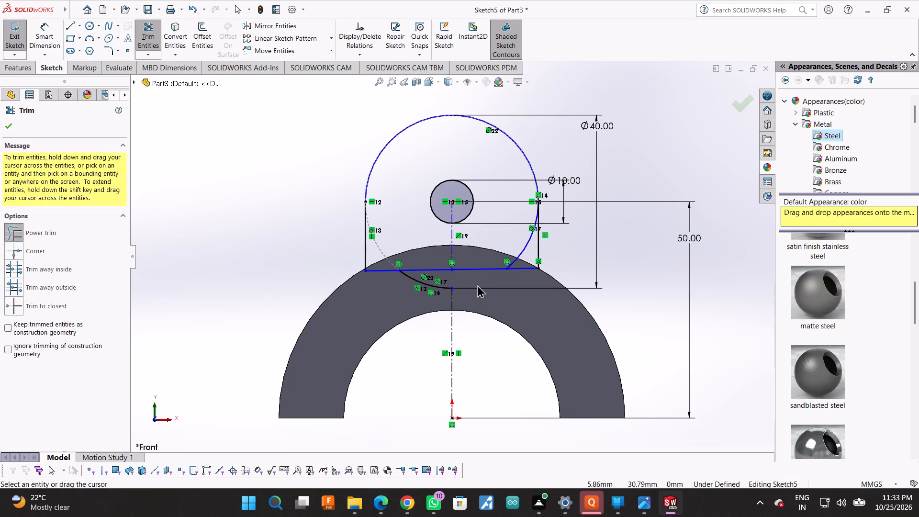
pyautogui.moveTo(516, 234); pyautogui.dragTo(532, 239)
pyautogui.moveTo(440, 278); pyautogui.dragTo(420, 284)
pyautogui.moveTo(438, 226); pyautogui.dragTo(468, 231)
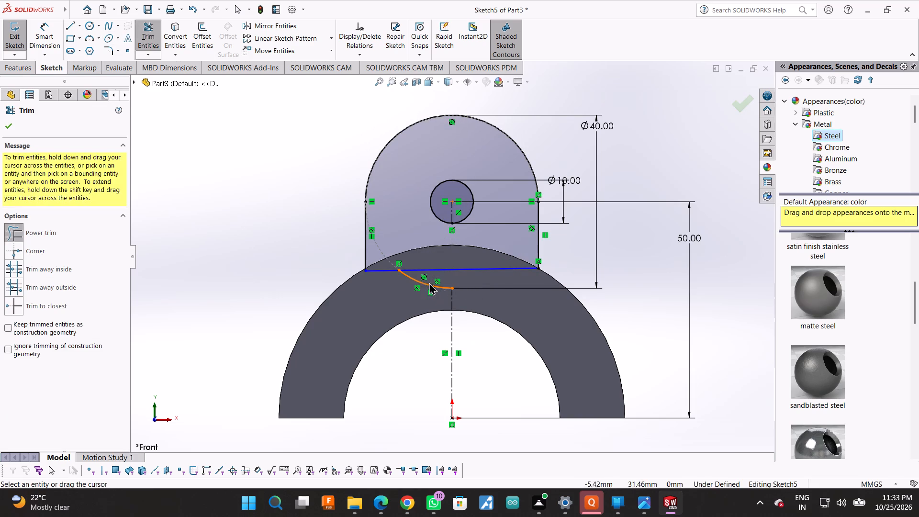
pyautogui.moveTo(431, 281); pyautogui.dragTo(458, 384)
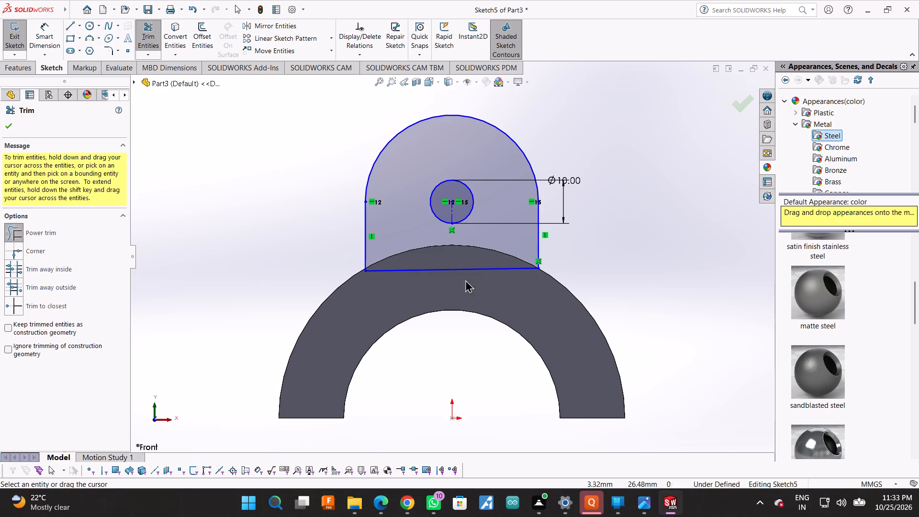
pyautogui.moveTo(444, 205); pyautogui.dragTo(458, 210)
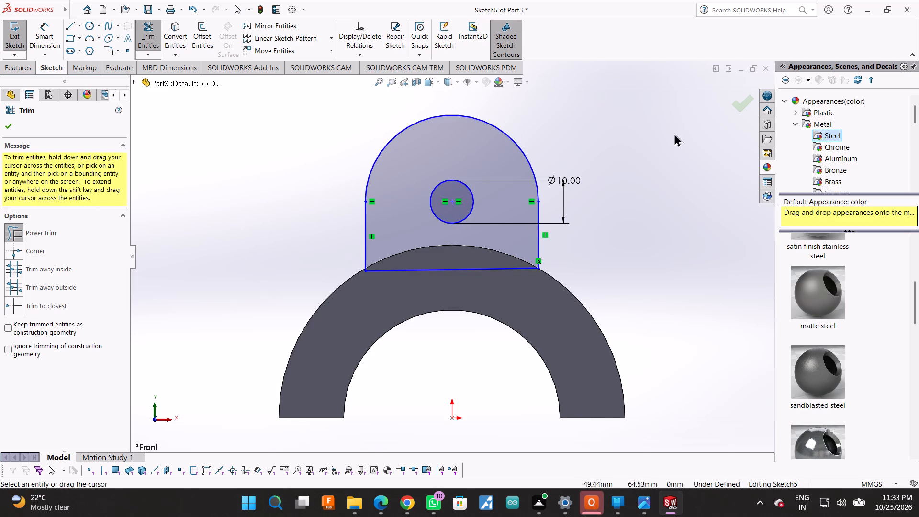
pyautogui.click(745, 101)
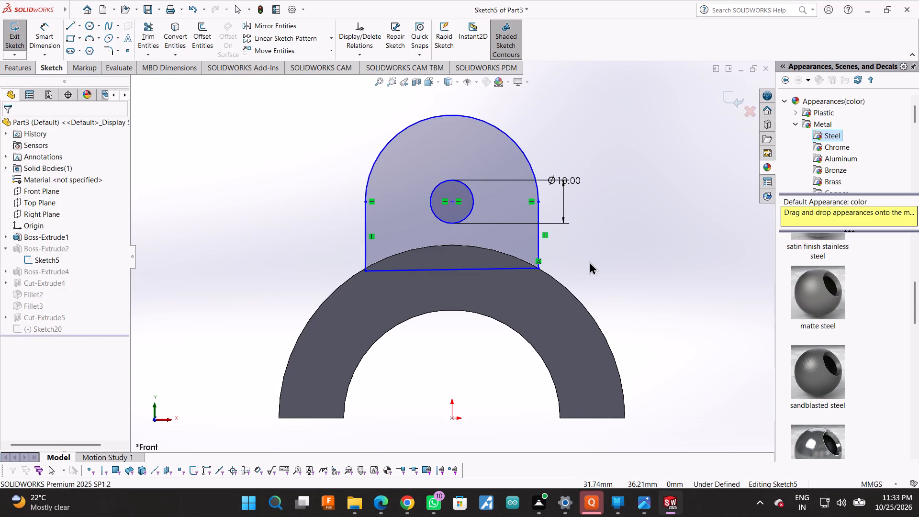
pyautogui.click(739, 96)
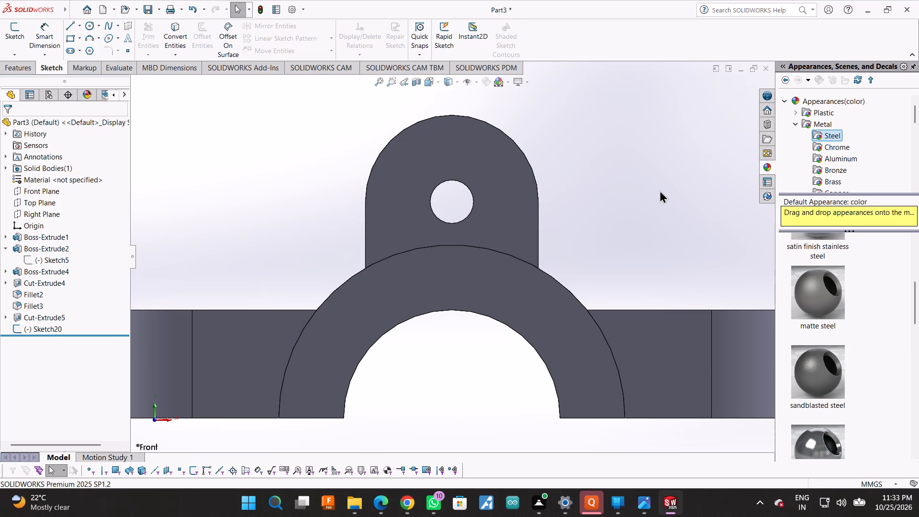
# Start a new sketch on the top face of the side flange that has no holes.
pyautogui.middleClick(621, 280)
pyautogui.scroll(1, 621, 280)
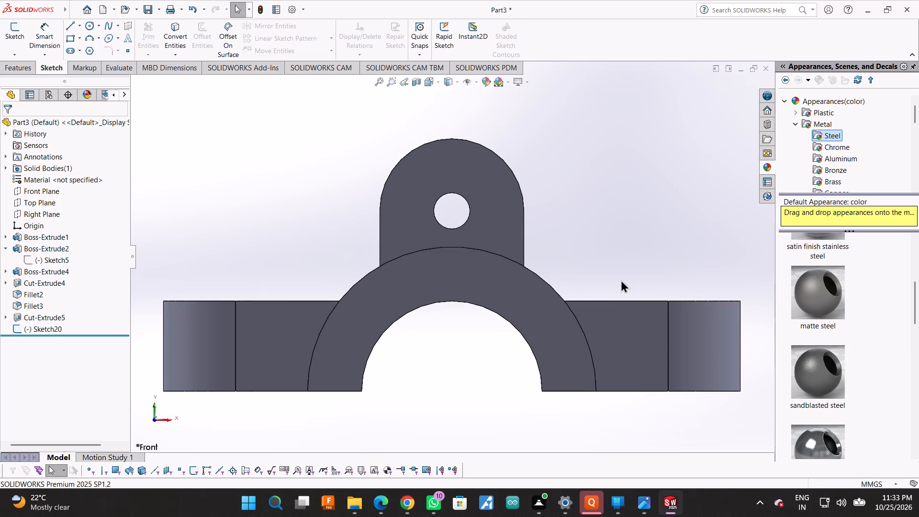
pyautogui.moveTo(608, 207); pyautogui.dragTo(572, 303, button='middle')
pyautogui.moveTo(572, 303); pyautogui.dragTo(562, 321, button='middle')
pyautogui.scroll(1, 538, 314)
pyautogui.moveTo(679, 218); pyautogui.dragTo(685, 219, button='middle')
pyautogui.middleClick(688, 220)
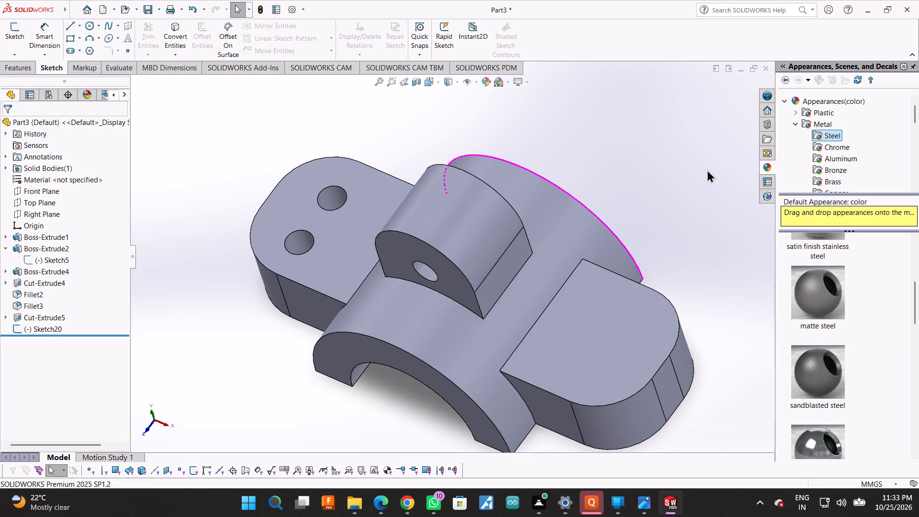
pyautogui.scroll(2, 673, 198)
pyautogui.scroll(-2, 649, 262)
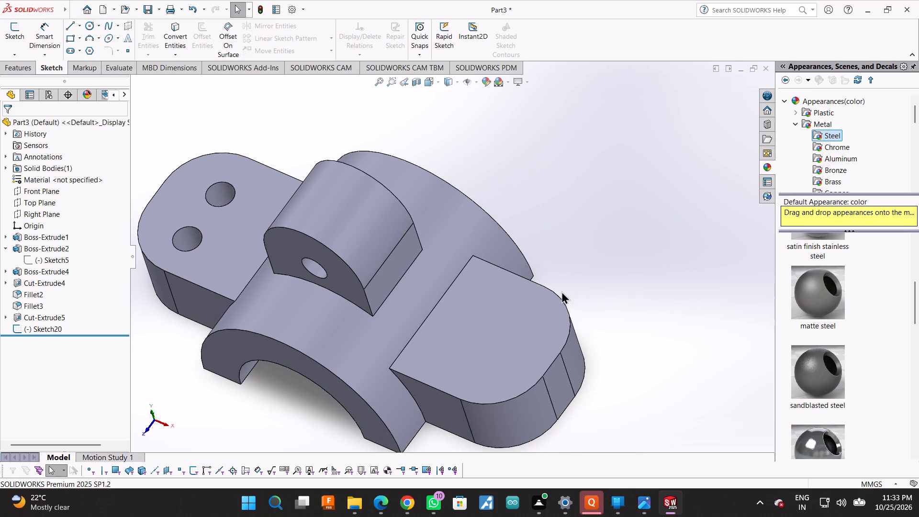
pyautogui.click(529, 326)
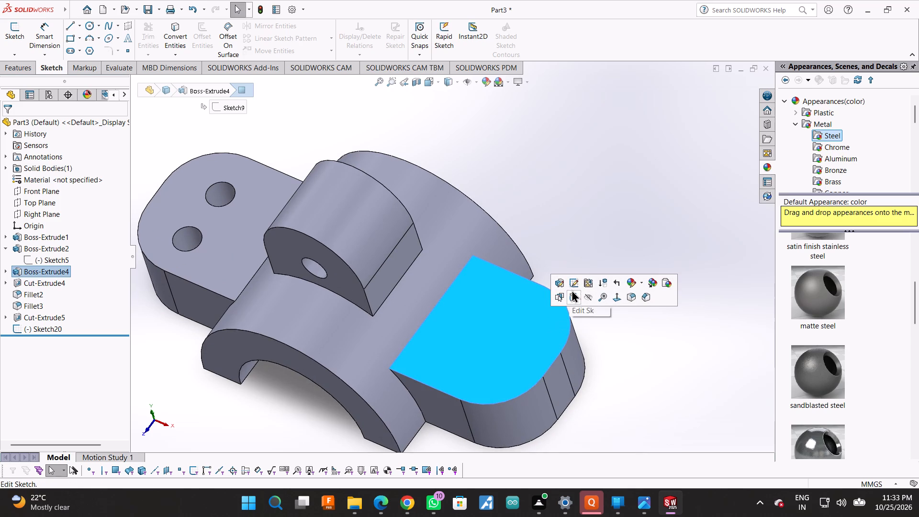
pyautogui.click(572, 300)
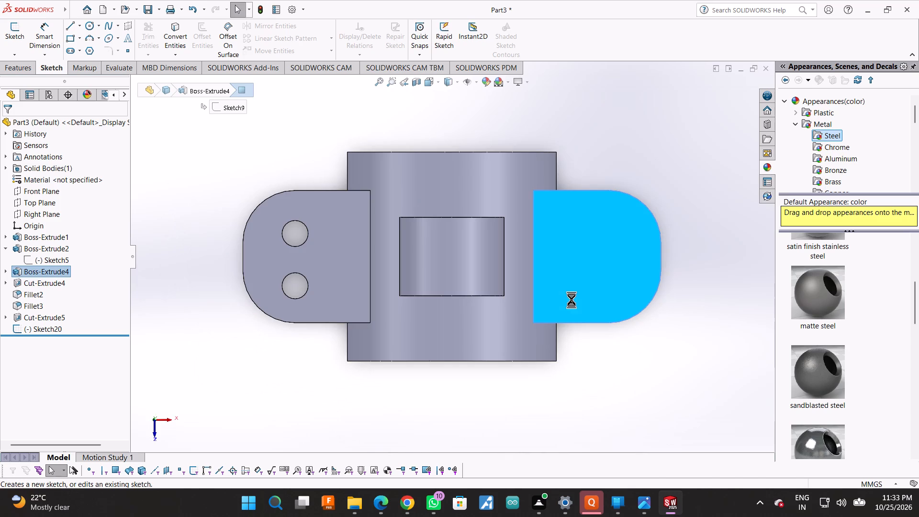
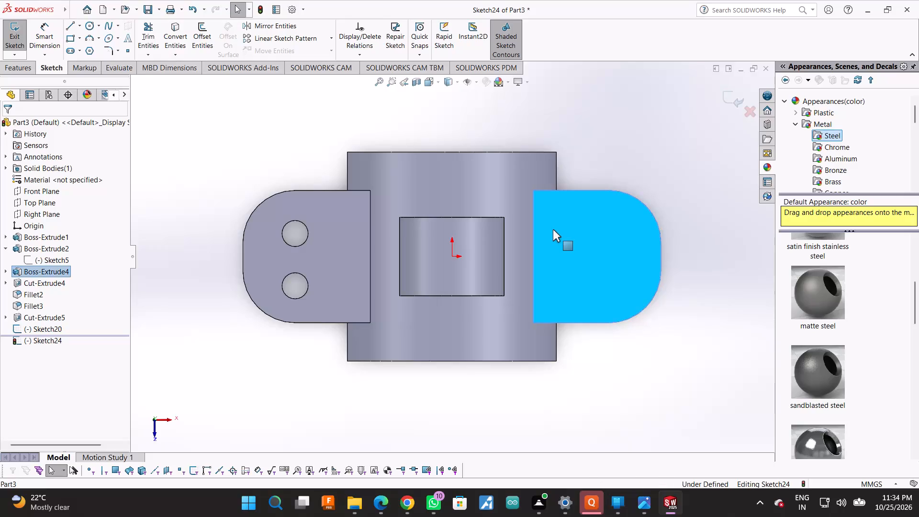
# Sketch a vertical line about 19 mm long on the undrilled lug's face, aligned with the centres of its rounded corners.
pyautogui.rightClick(553, 229)
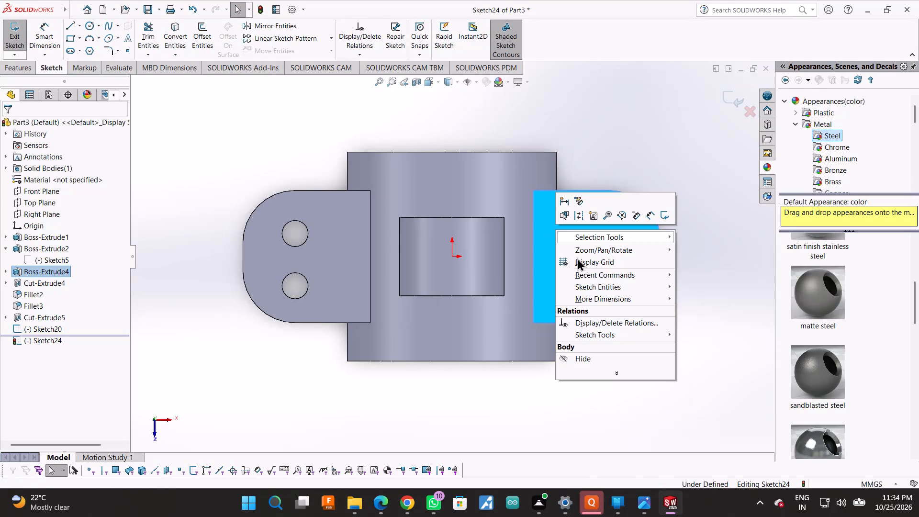
pyautogui.click(629, 164)
pyautogui.click(562, 248)
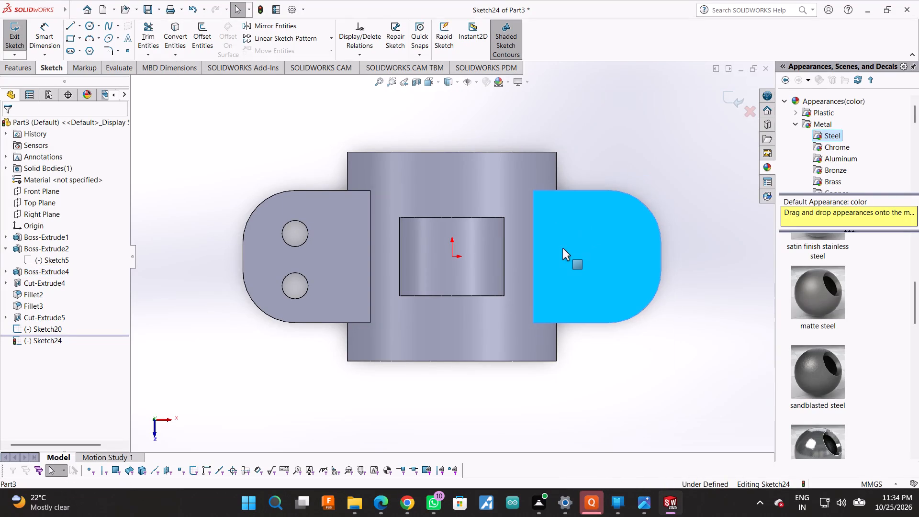
pyautogui.click(67, 22)
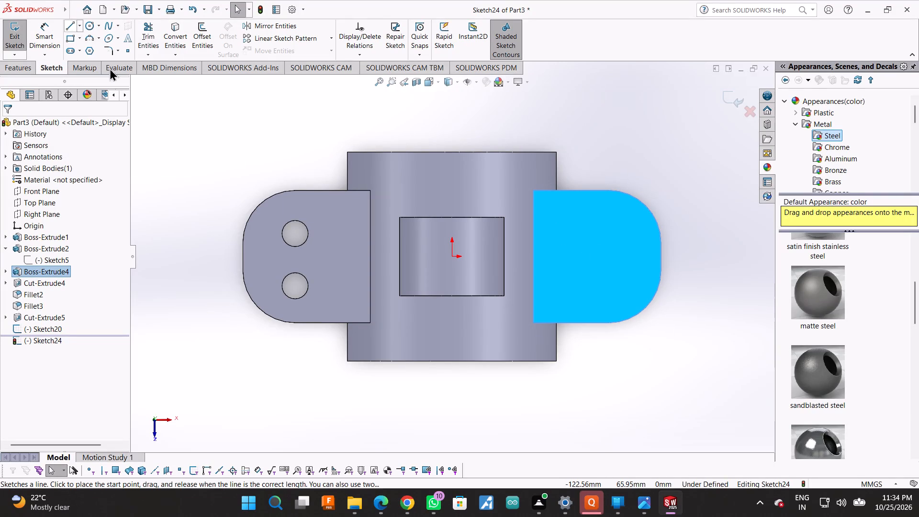
pyautogui.scroll(-4, 530, 240)
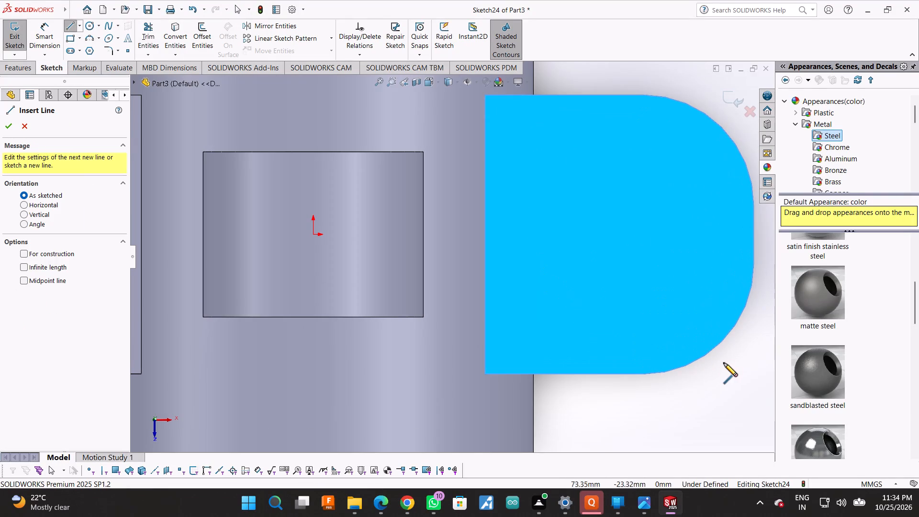
pyautogui.click(644, 282)
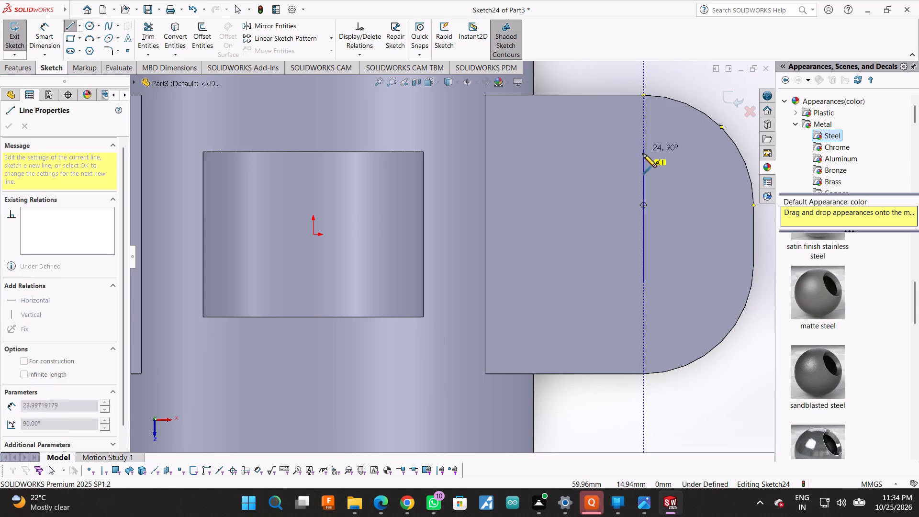
pyautogui.click(642, 180)
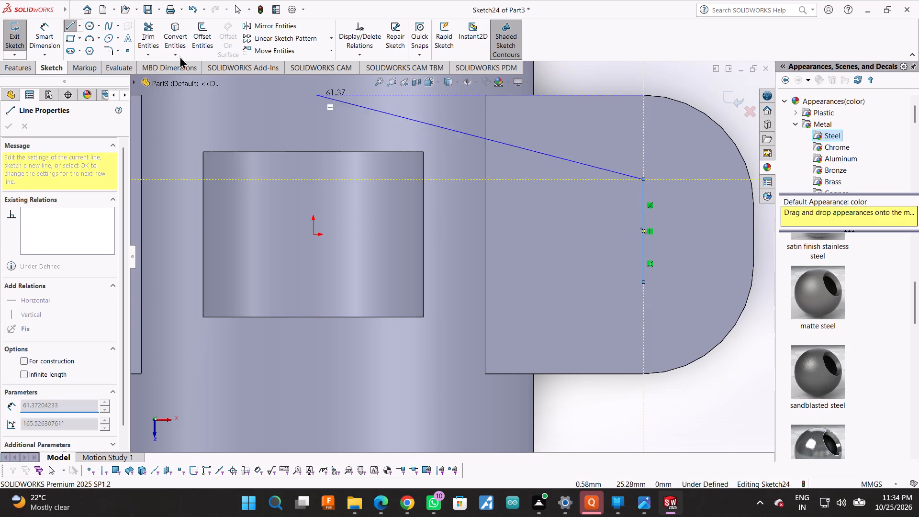
# Dimension the vertical line's length to 20 mm.
pyautogui.click(53, 33)
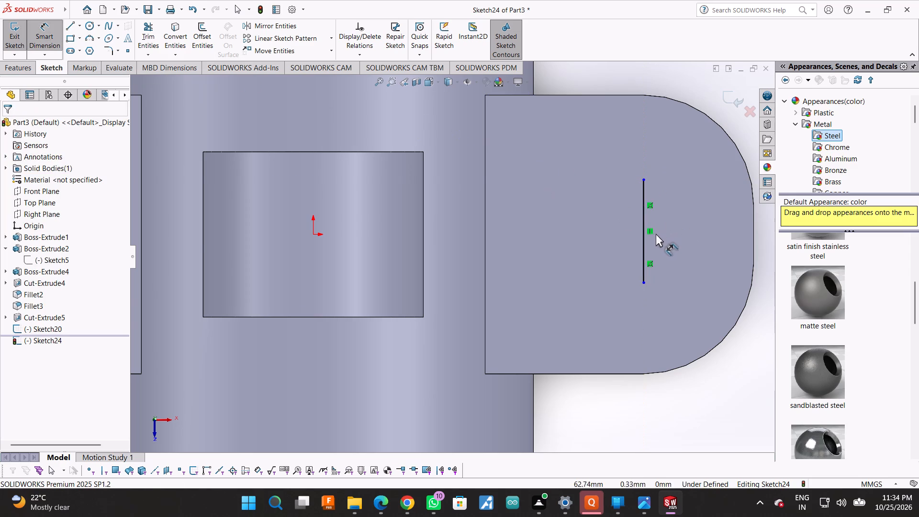
pyautogui.click(644, 238)
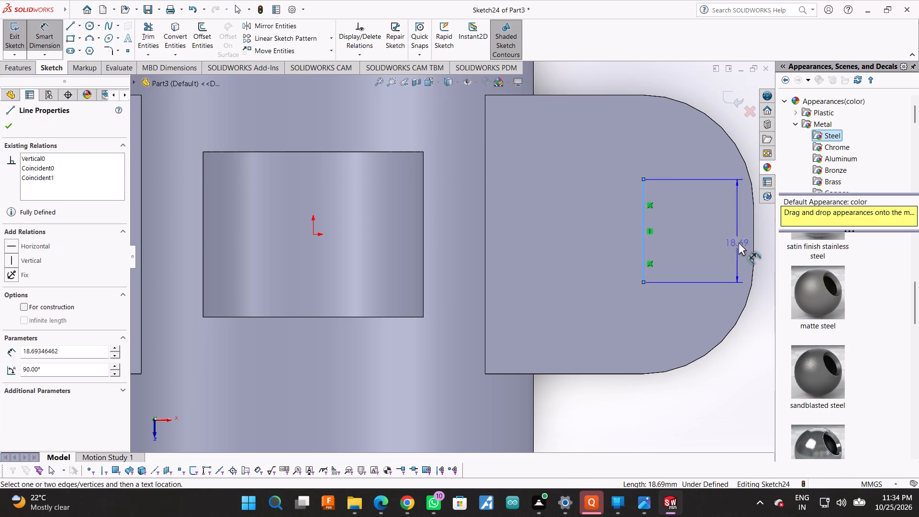
pyautogui.scroll(1, 734, 273)
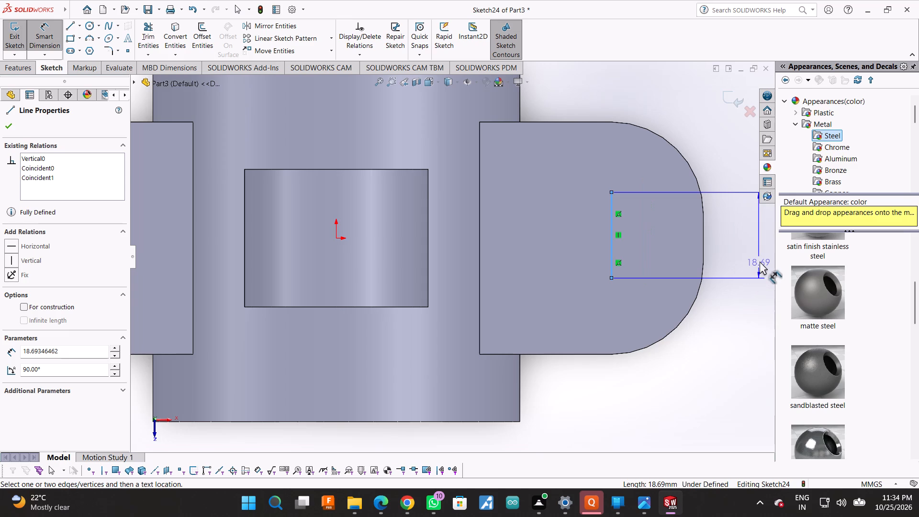
pyautogui.click(749, 263)
pyautogui.write('20')
pyautogui.press('Return')
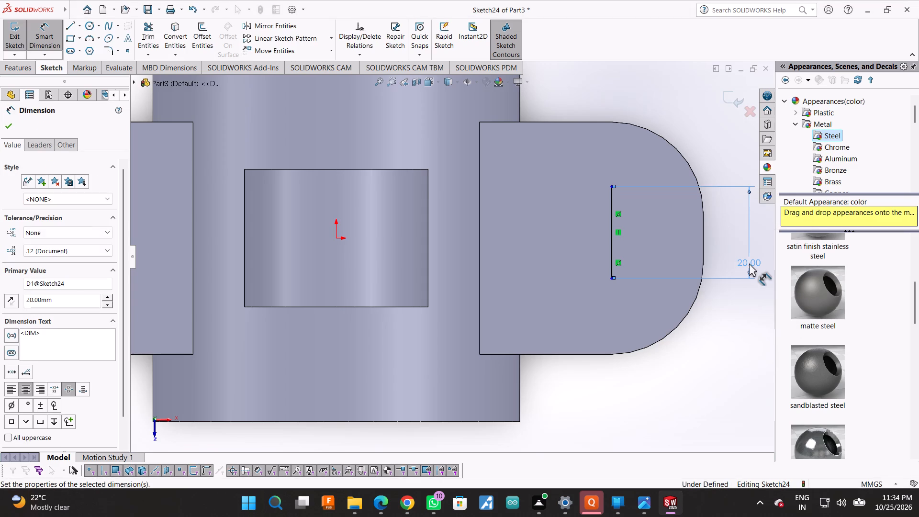
# Draw a circle with a 10 mm radius centred on the line's upper endpoint.
pyautogui.click(93, 25)
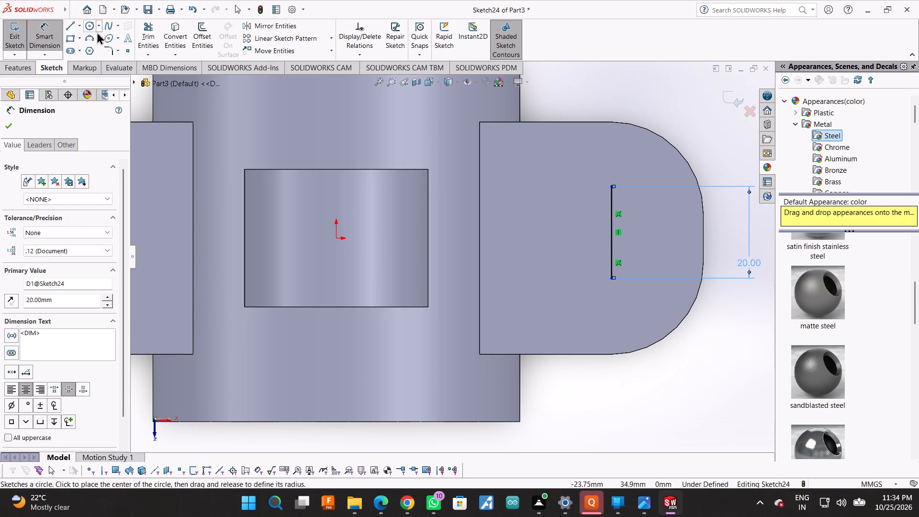
pyautogui.click(610, 187)
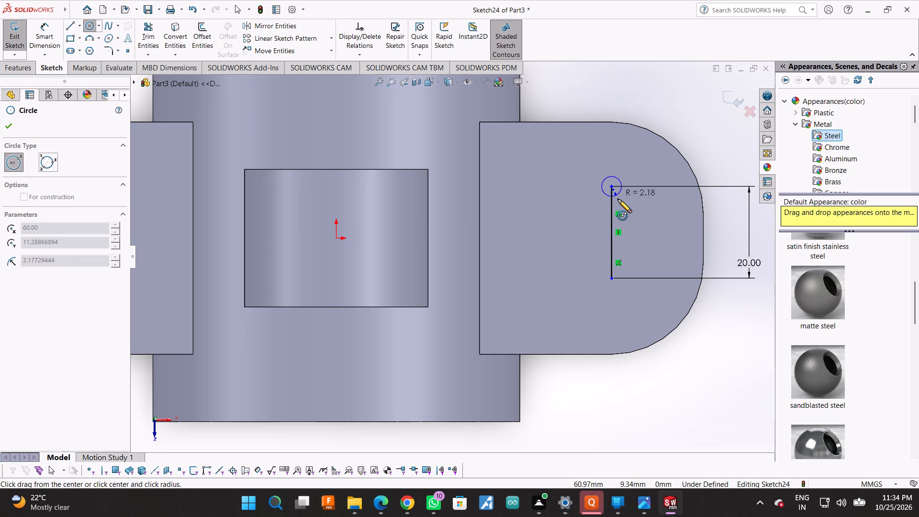
pyautogui.click(620, 203)
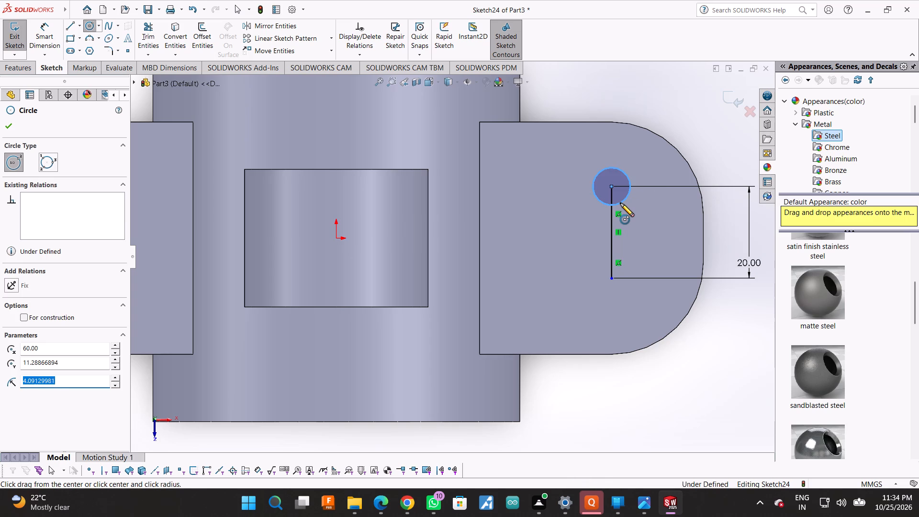
pyautogui.write('10')
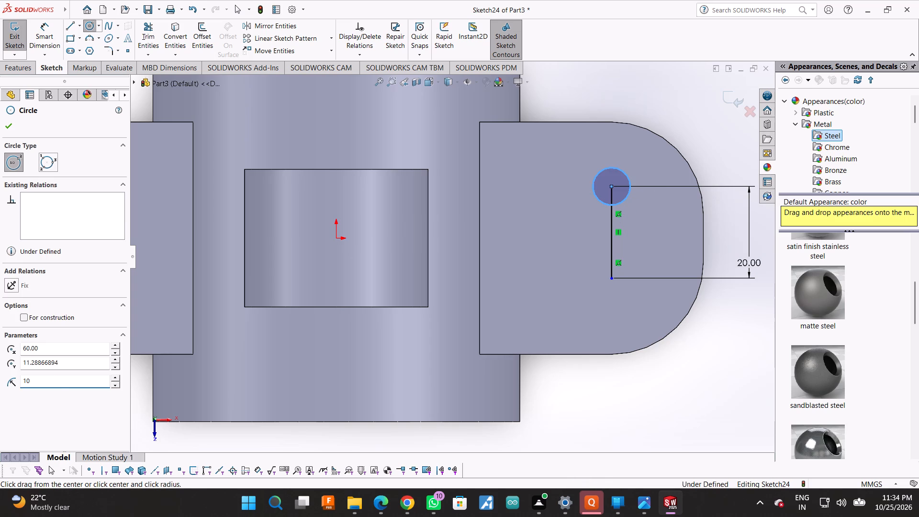
pyautogui.press('Return')
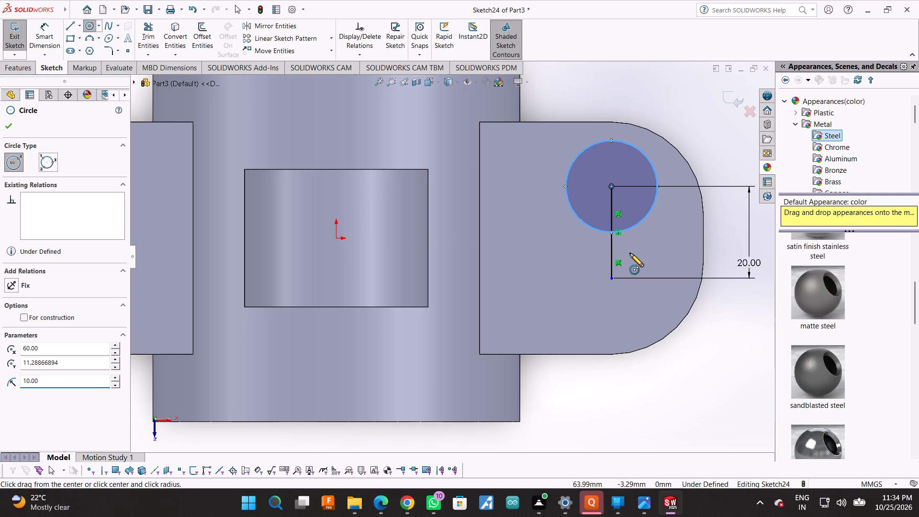
pyautogui.hotkey('ctrl', 'z')
# Dimension the upper circle's diameter to 10 mm.
pyautogui.click(51, 22)
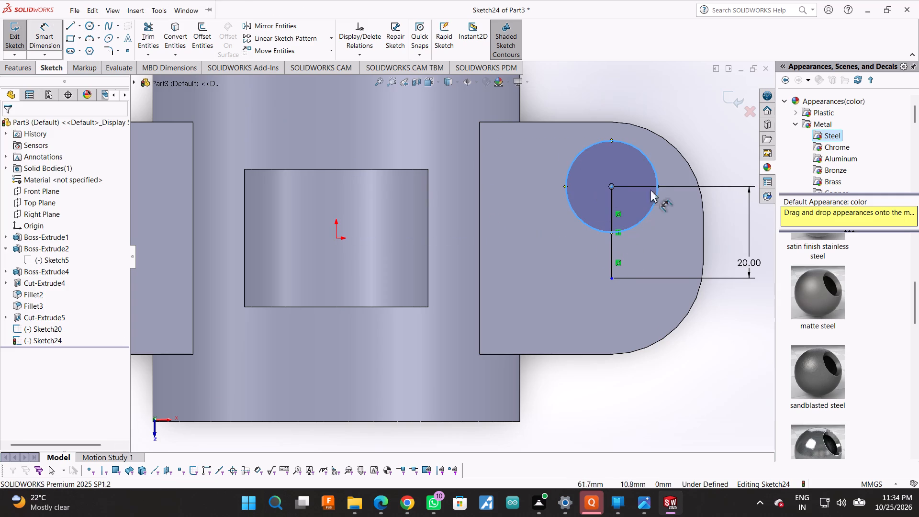
pyautogui.click(653, 169)
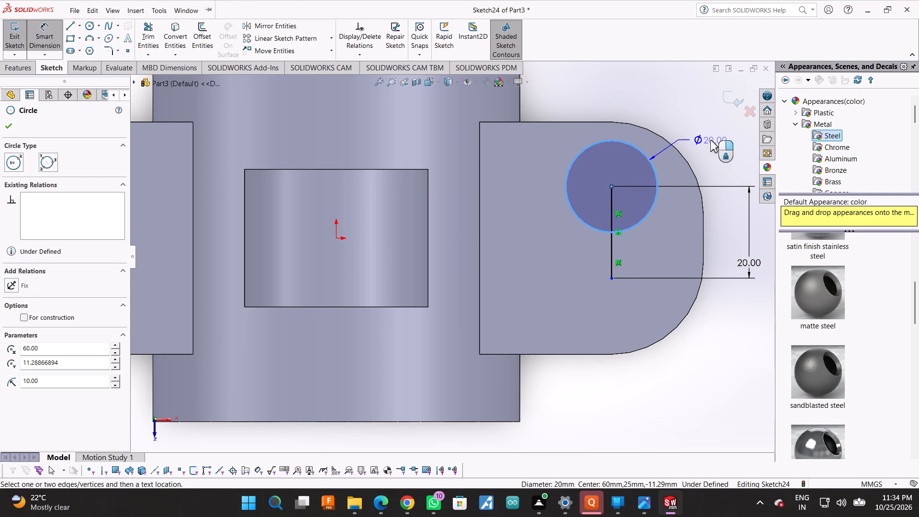
pyautogui.click(710, 140)
pyautogui.write('10')
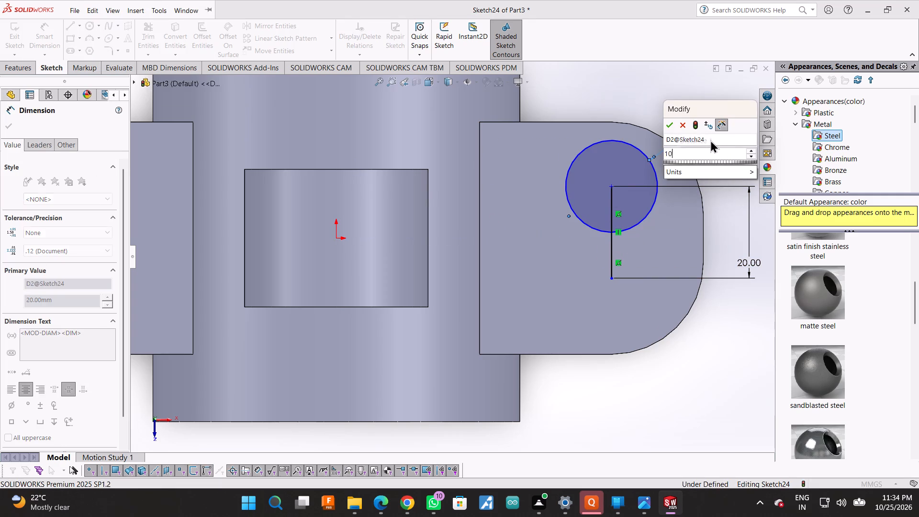
pyautogui.press('Return')
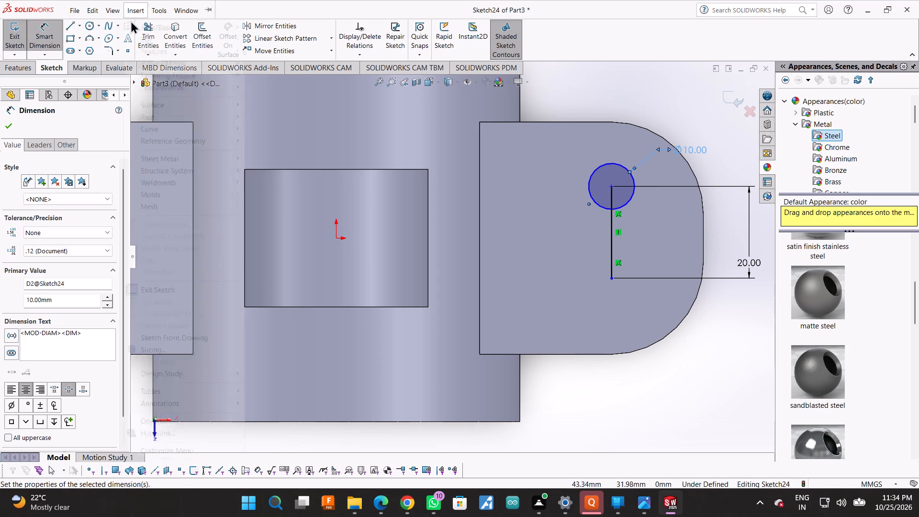
# Draw a second circle centred on the line's lower endpoint and dimension its diameter to 10 mm.
pyautogui.click(86, 28)
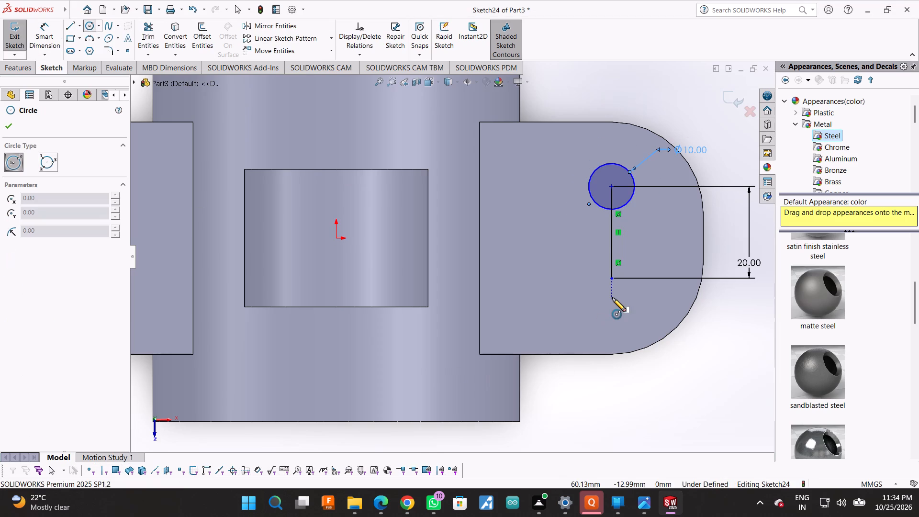
pyautogui.click(611, 280)
pyautogui.click(628, 310)
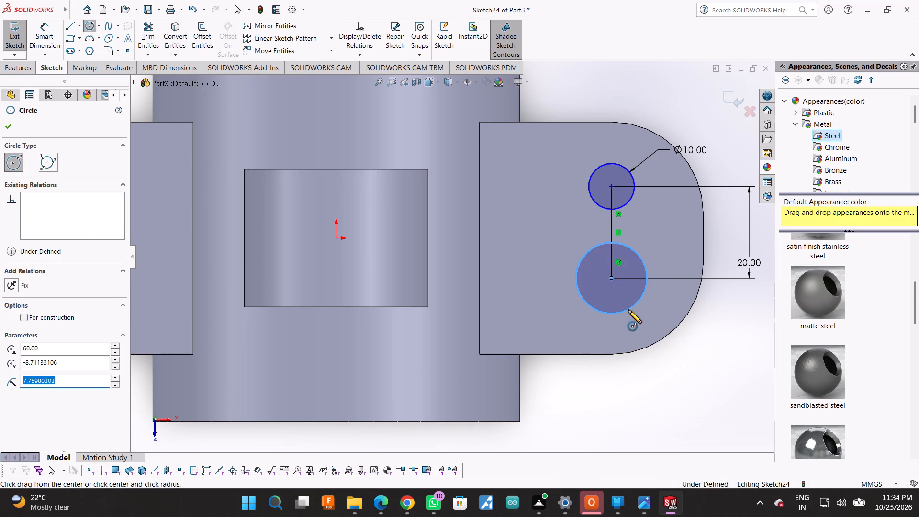
pyautogui.click(46, 31)
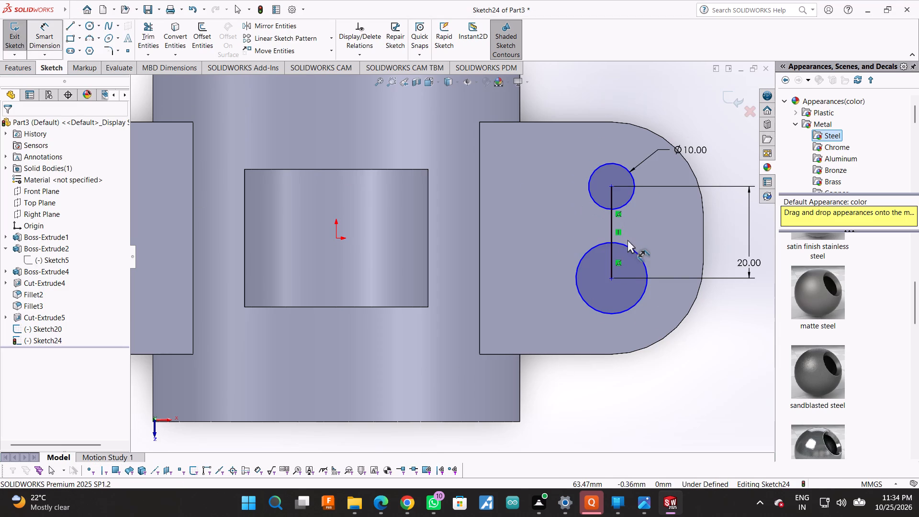
pyautogui.click(634, 249)
pyautogui.click(745, 377)
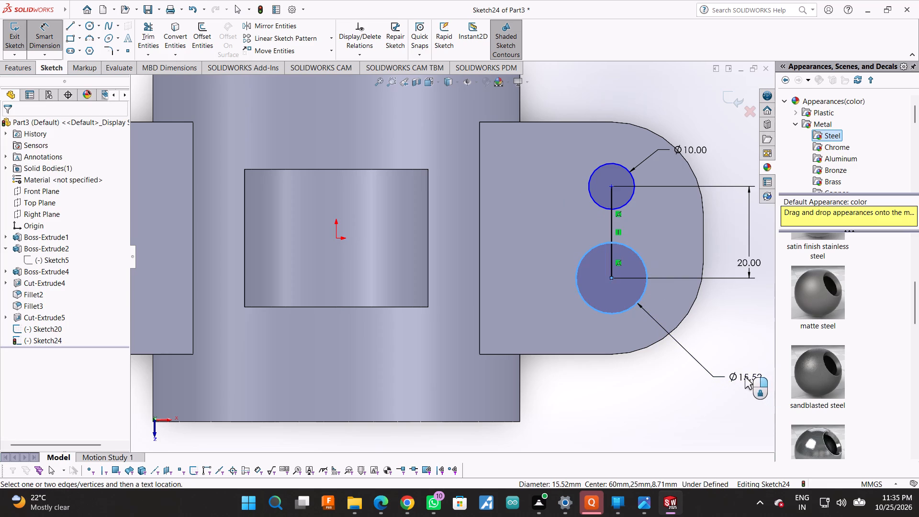
pyautogui.write('10')
pyautogui.press('Return')
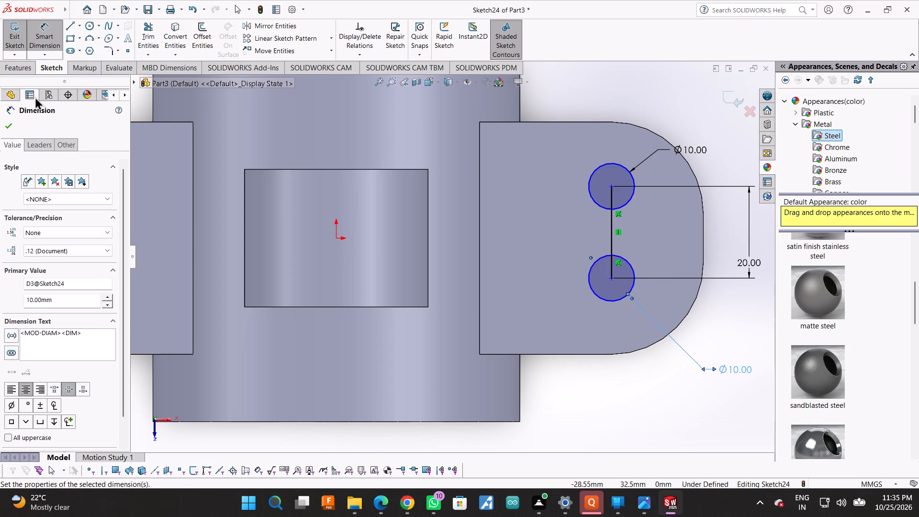
pyautogui.click(8, 123)
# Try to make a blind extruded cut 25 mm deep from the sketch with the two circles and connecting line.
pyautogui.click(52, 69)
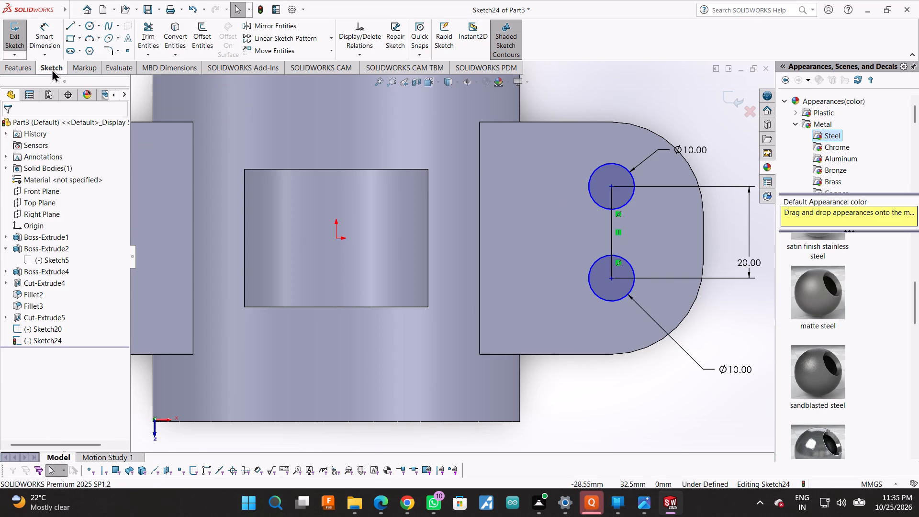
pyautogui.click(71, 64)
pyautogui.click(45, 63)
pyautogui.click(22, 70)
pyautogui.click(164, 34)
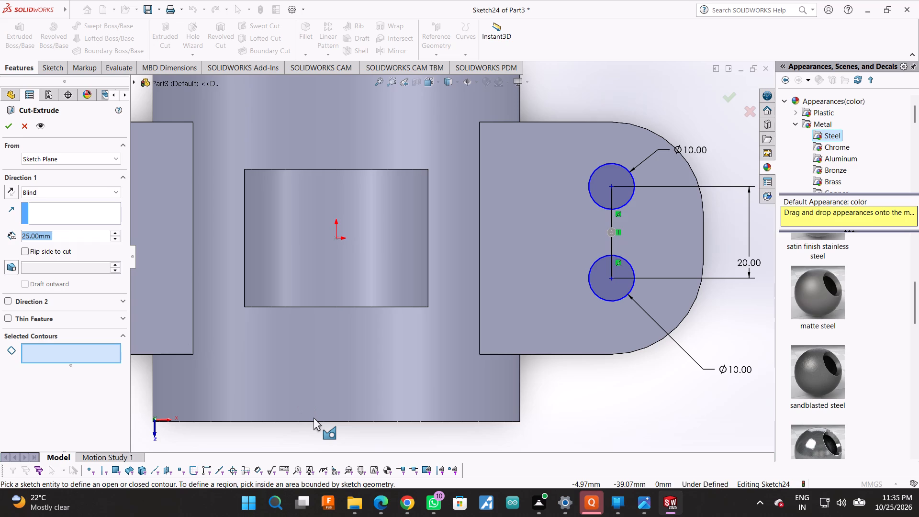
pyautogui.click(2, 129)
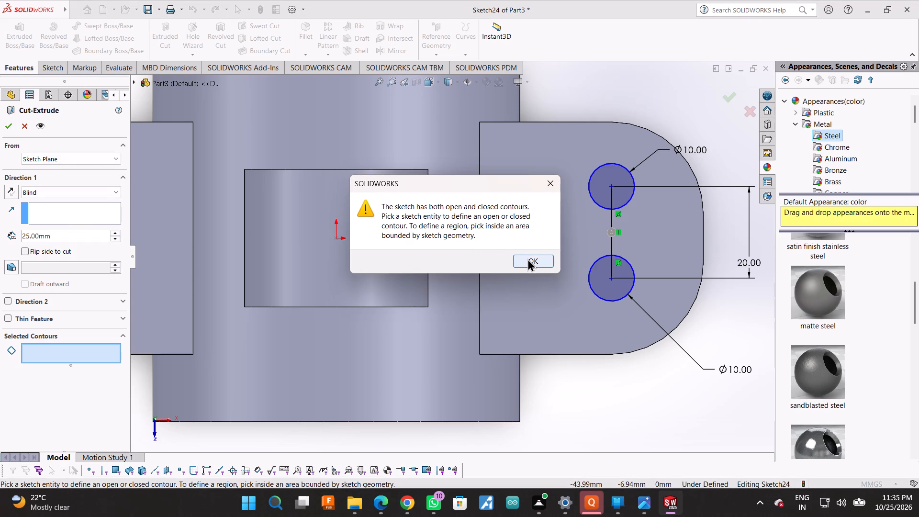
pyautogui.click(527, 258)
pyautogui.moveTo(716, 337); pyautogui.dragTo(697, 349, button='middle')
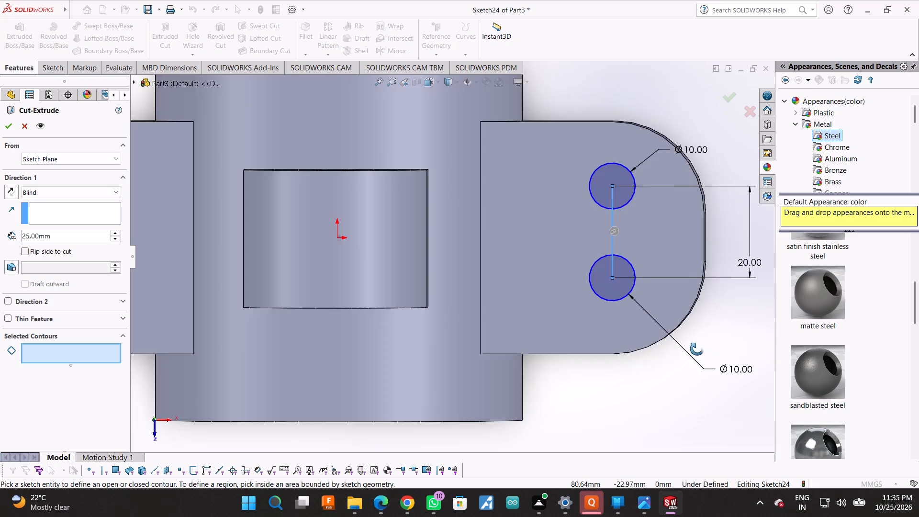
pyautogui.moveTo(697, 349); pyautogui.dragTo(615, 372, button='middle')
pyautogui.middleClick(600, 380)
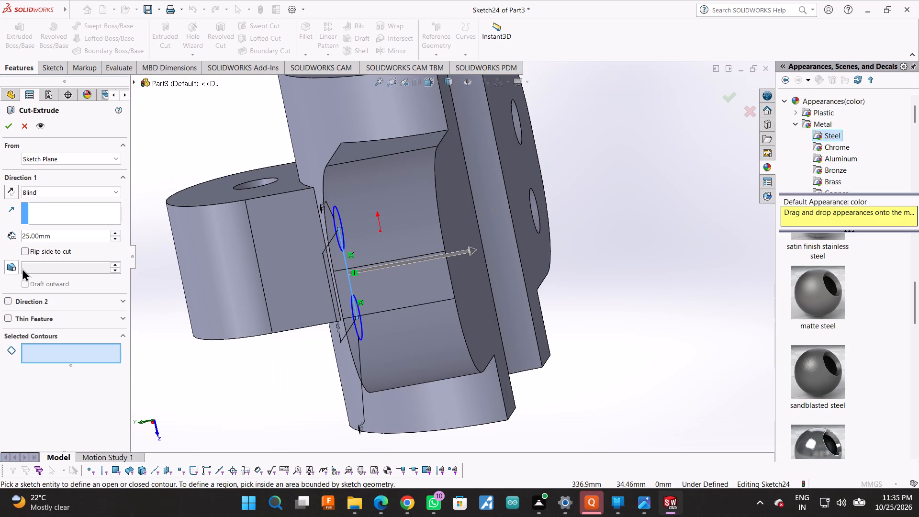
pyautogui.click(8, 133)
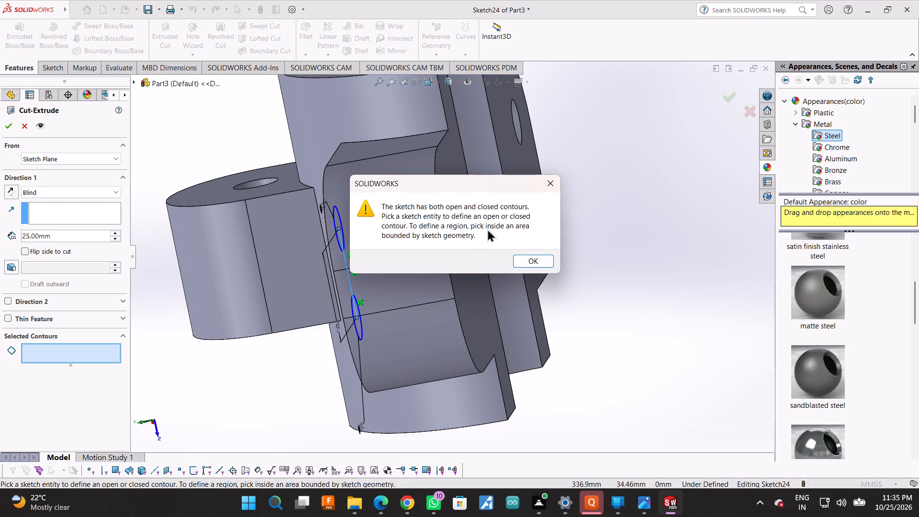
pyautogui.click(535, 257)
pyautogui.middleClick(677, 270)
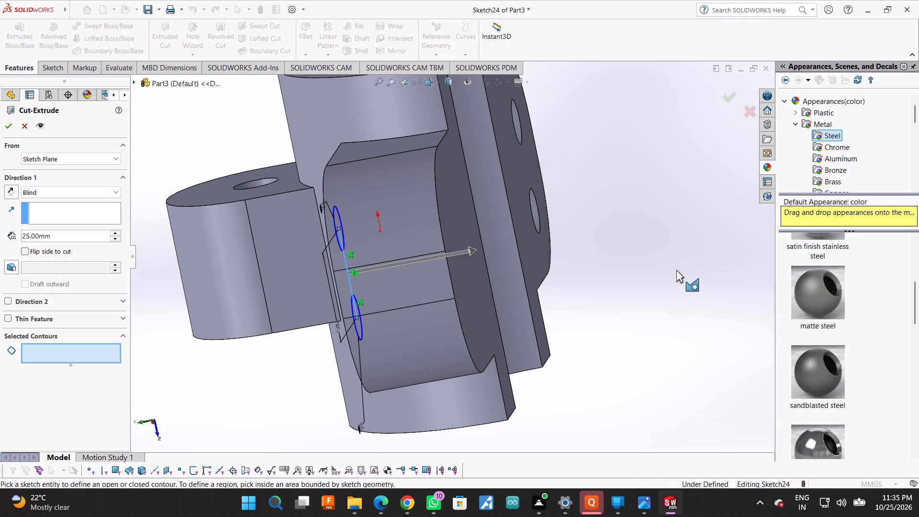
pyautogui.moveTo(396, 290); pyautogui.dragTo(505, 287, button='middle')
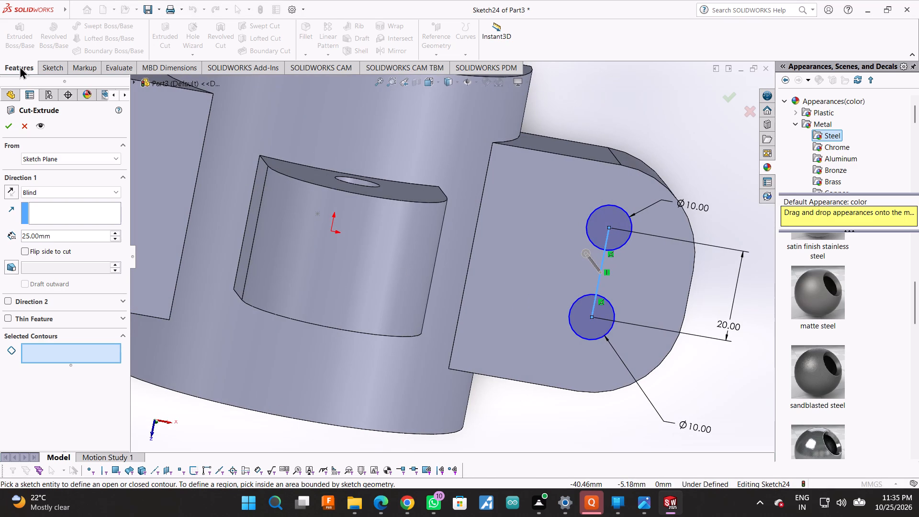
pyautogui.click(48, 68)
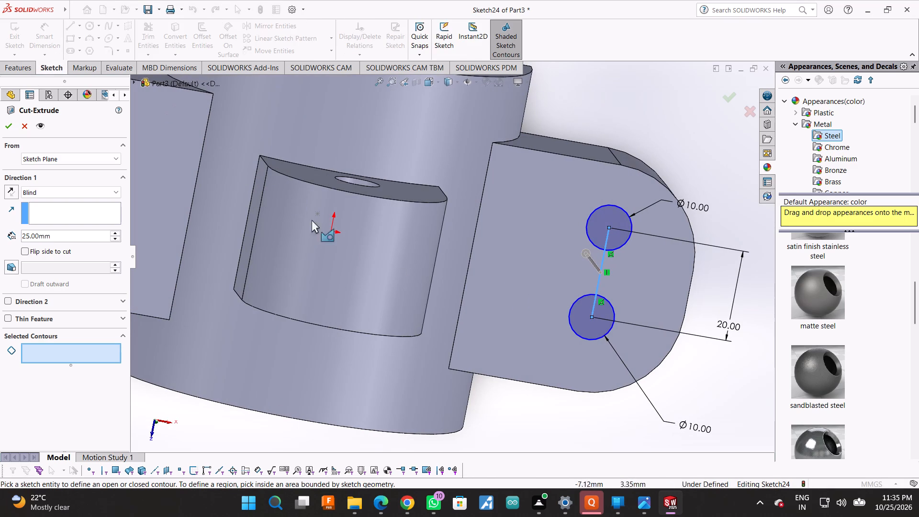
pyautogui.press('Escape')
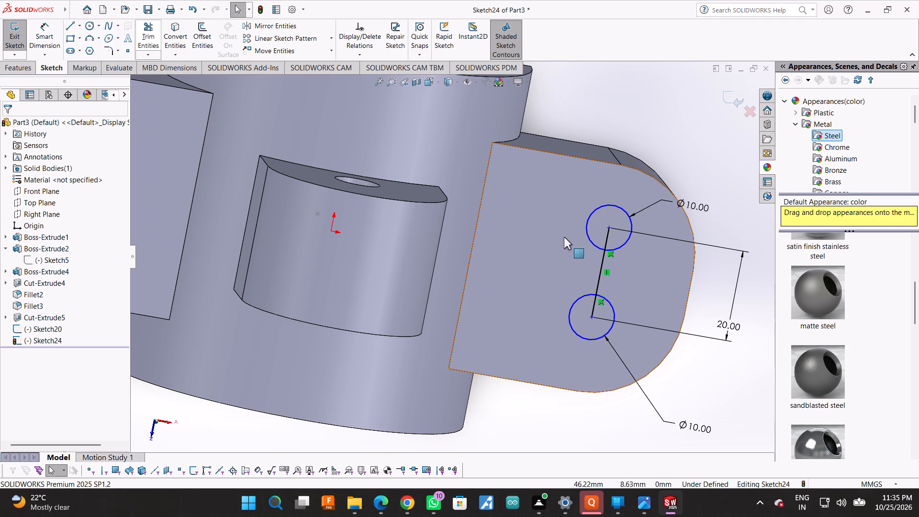
# Trim away the whole line connecting the two circle centres, including its pieces inside both circles.
pyautogui.moveTo(575, 257); pyautogui.dragTo(617, 271)
pyautogui.scroll(-2, 614, 274)
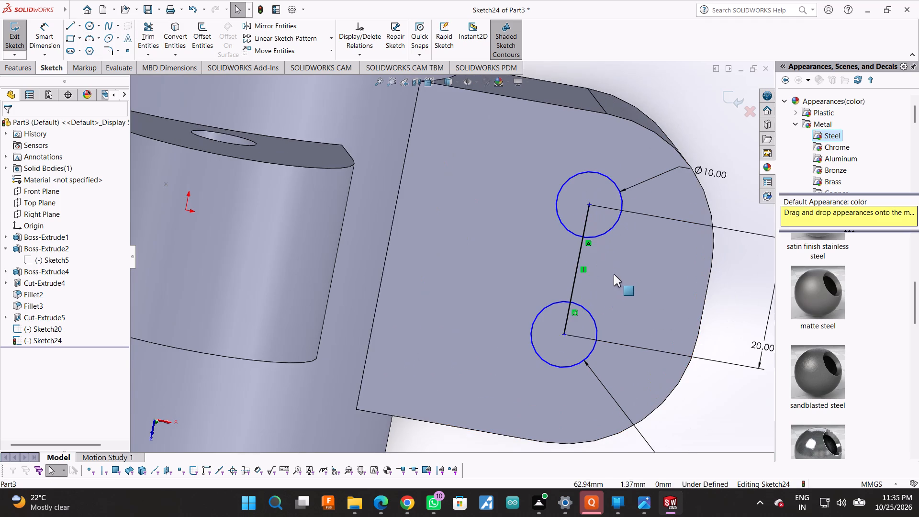
pyautogui.moveTo(593, 267); pyautogui.dragTo(558, 281)
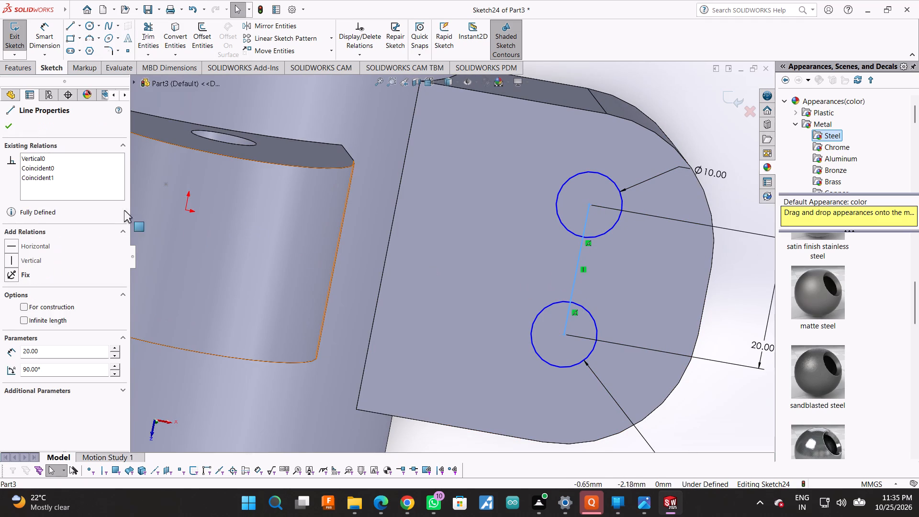
pyautogui.press('Escape')
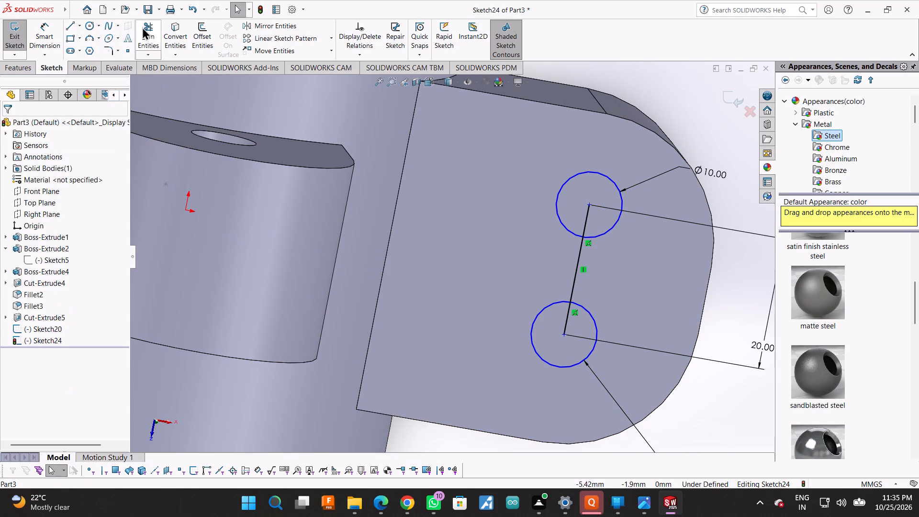
pyautogui.click(142, 27)
pyautogui.moveTo(519, 243); pyautogui.dragTo(630, 278)
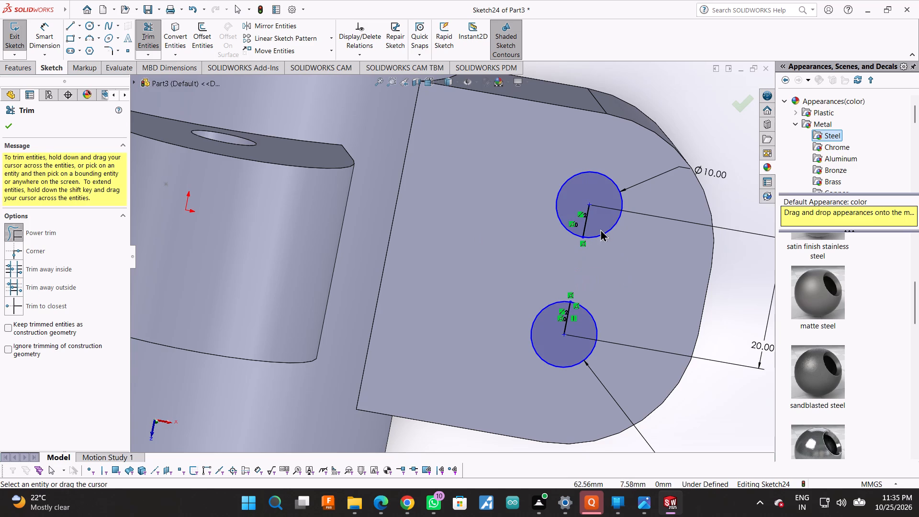
pyautogui.moveTo(591, 215); pyautogui.dragTo(579, 217)
pyautogui.moveTo(577, 320); pyautogui.dragTo(568, 323)
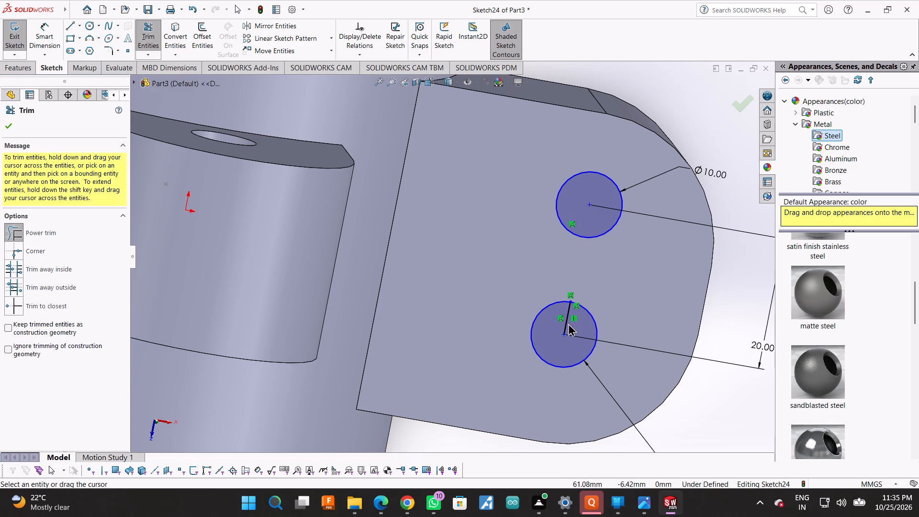
pyautogui.moveTo(568, 323); pyautogui.dragTo(562, 326)
pyautogui.click(4, 125)
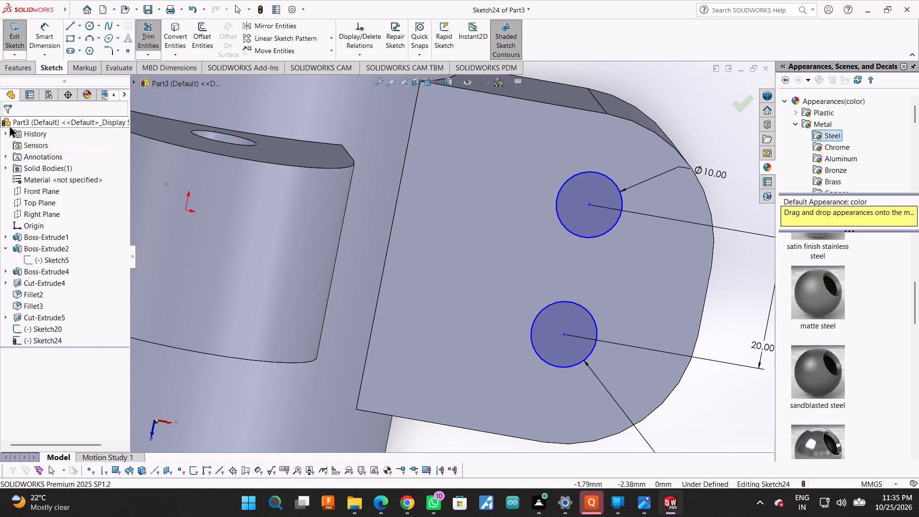
# Make a blind extruded cut 25 mm deep from the two-circle sketch into the side lug.
pyautogui.click(11, 66)
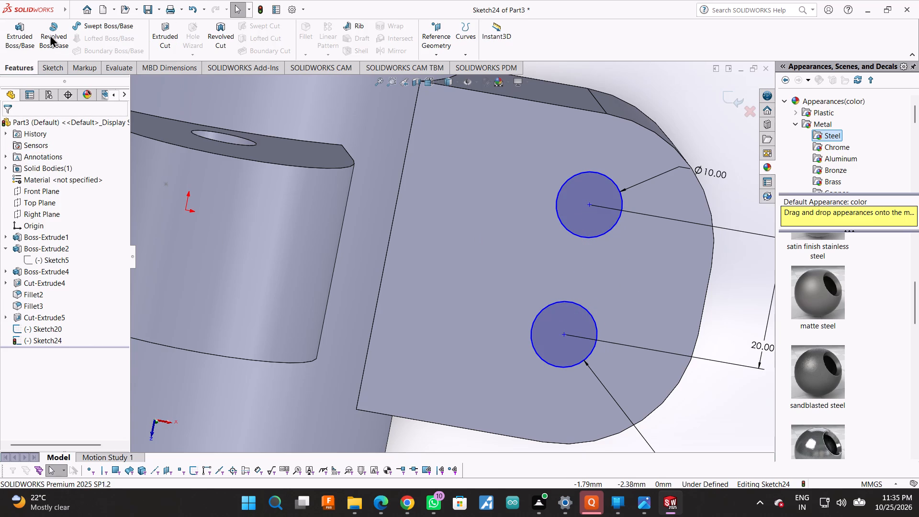
pyautogui.click(161, 34)
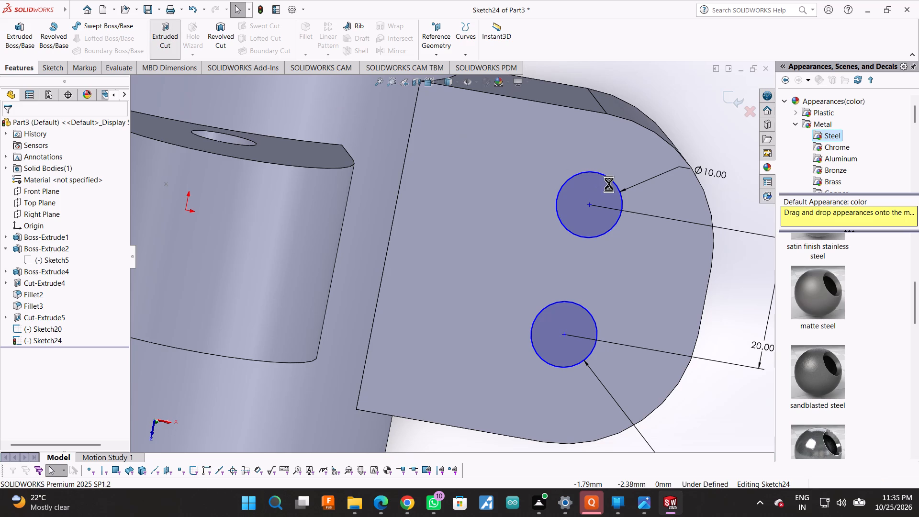
pyautogui.scroll(1, 667, 225)
pyautogui.moveTo(708, 191); pyautogui.dragTo(689, 204, button='middle')
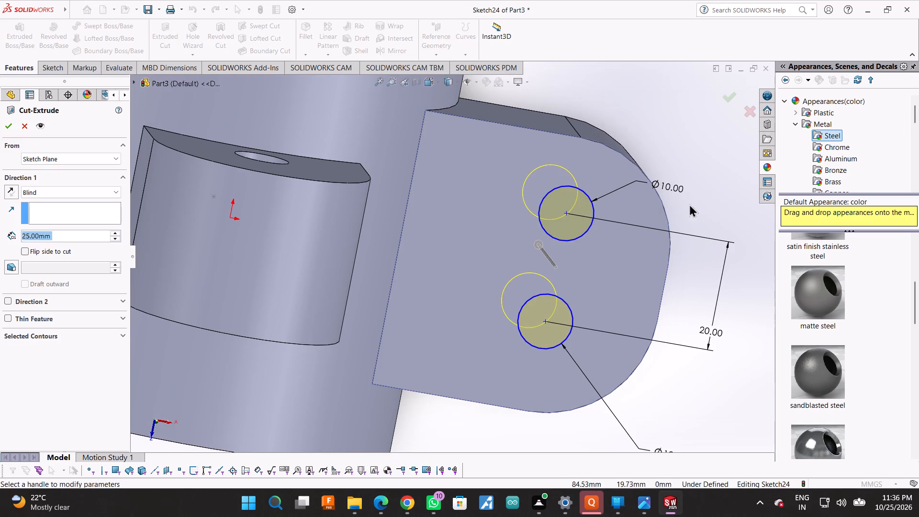
pyautogui.moveTo(689, 204); pyautogui.dragTo(686, 206, button='middle')
pyautogui.moveTo(674, 215); pyautogui.dragTo(629, 248, button='middle')
pyautogui.scroll(2, 241, 239)
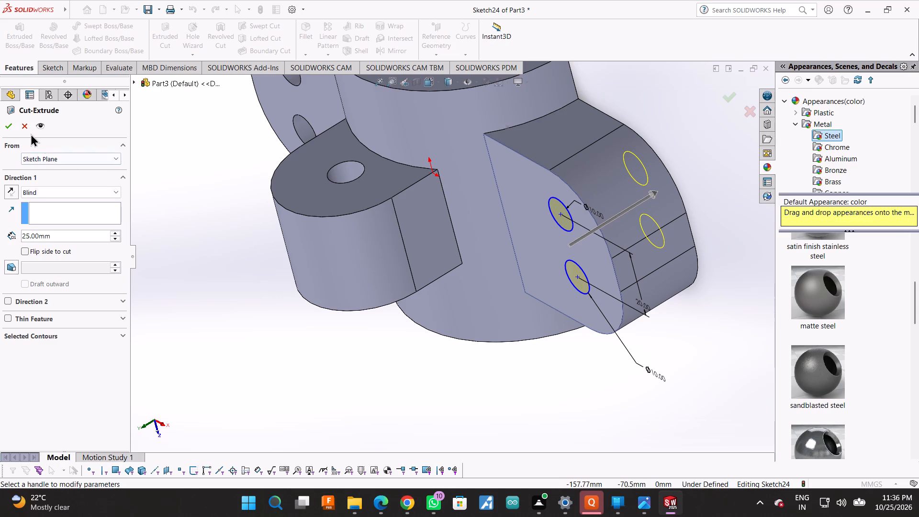
pyautogui.click(11, 126)
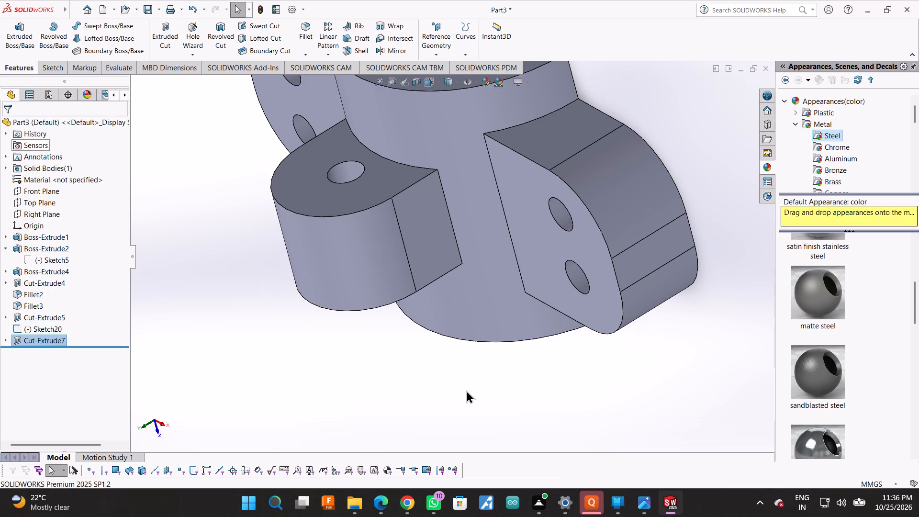
# Inspect the part from several angles, checking the hole pairs in both side lugs and the central lug.
pyautogui.moveTo(482, 426); pyautogui.dragTo(488, 417, button='middle')
pyautogui.moveTo(499, 401); pyautogui.dragTo(521, 377, button='middle')
pyautogui.moveTo(524, 375); pyautogui.dragTo(551, 224, button='middle')
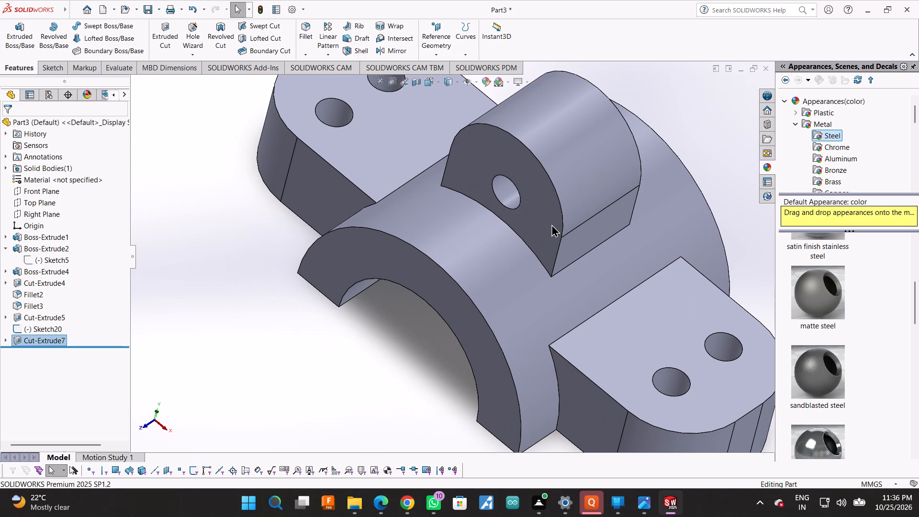
pyautogui.scroll(3, 430, 244)
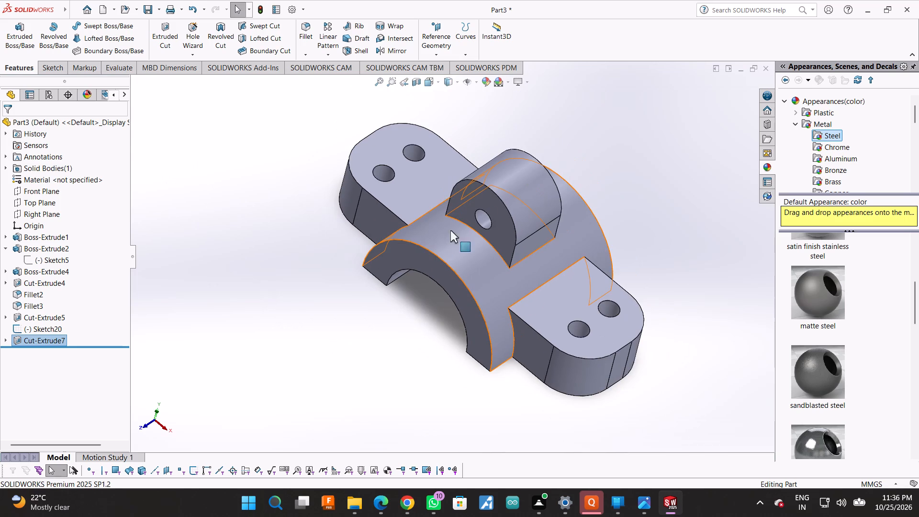
pyautogui.moveTo(622, 174); pyautogui.dragTo(580, 213, button='middle')
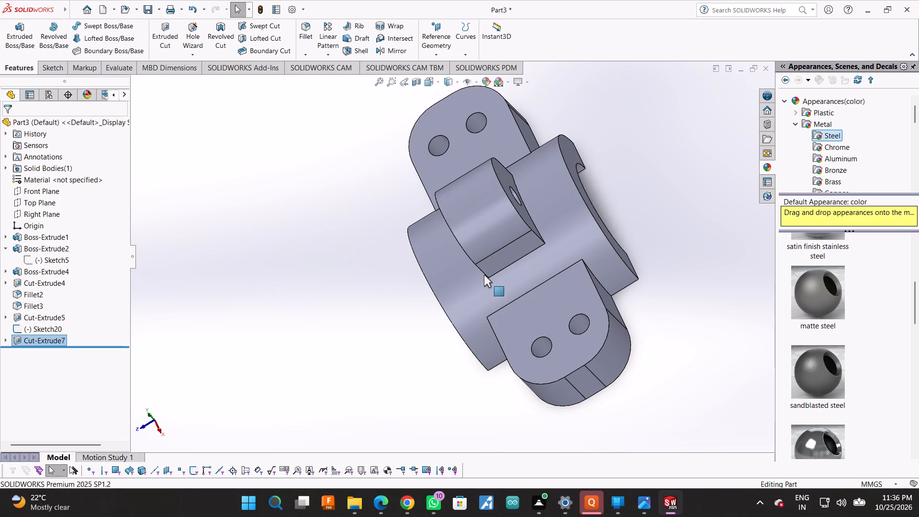
pyautogui.scroll(2, 484, 278)
pyautogui.moveTo(445, 350); pyautogui.dragTo(470, 353, button='middle')
pyautogui.scroll(1, 497, 356)
pyautogui.scroll(-2, 501, 287)
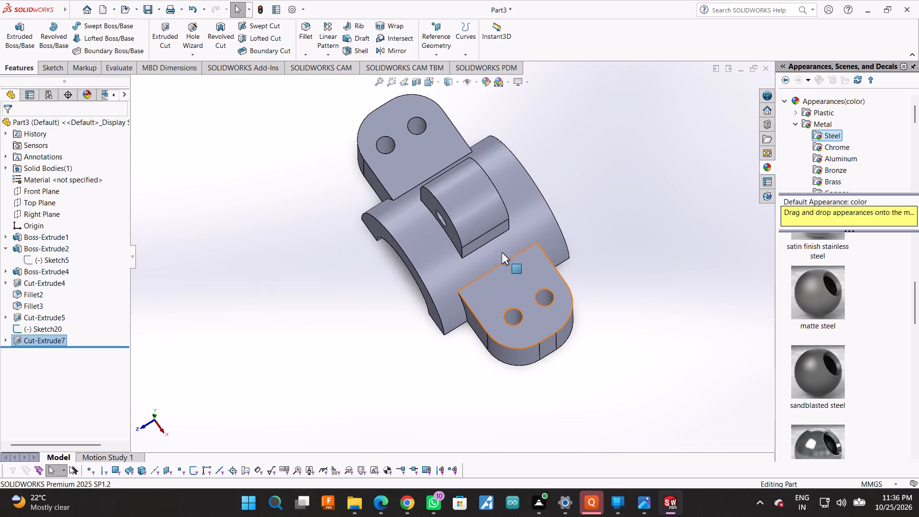
pyautogui.scroll(-3, 502, 252)
pyautogui.scroll(2, 503, 354)
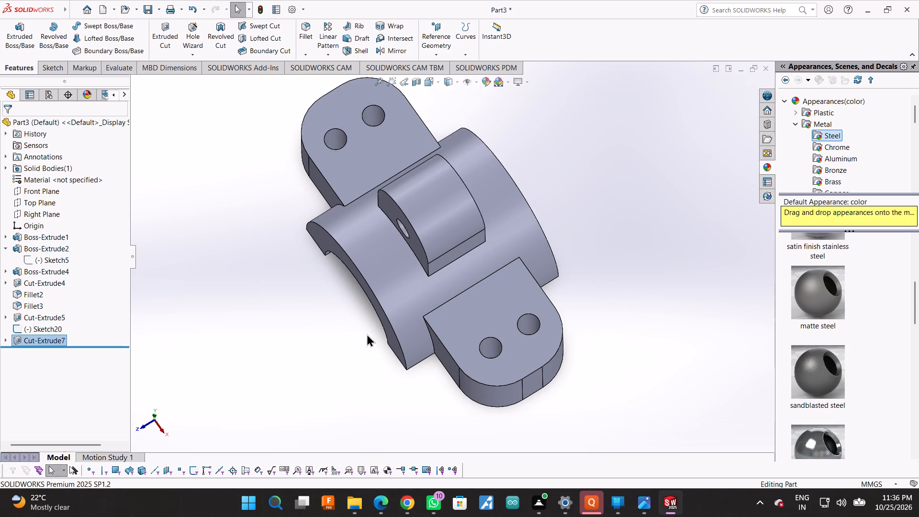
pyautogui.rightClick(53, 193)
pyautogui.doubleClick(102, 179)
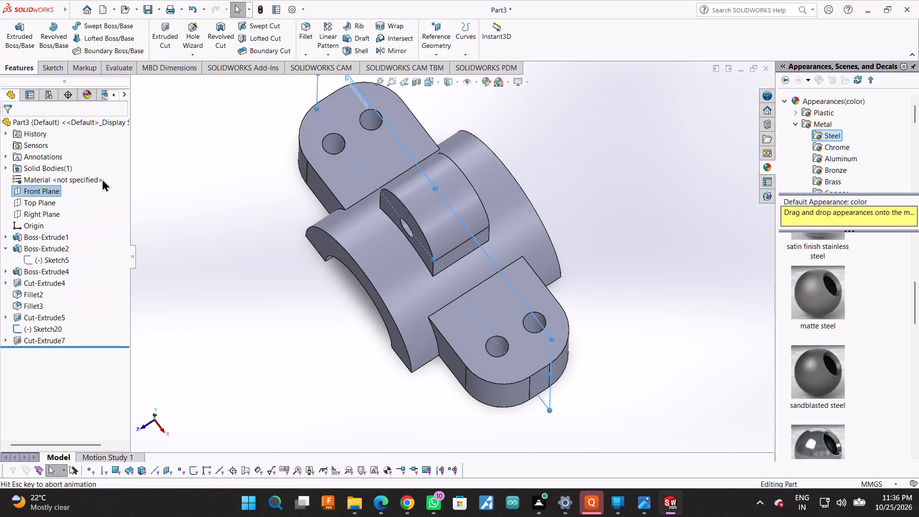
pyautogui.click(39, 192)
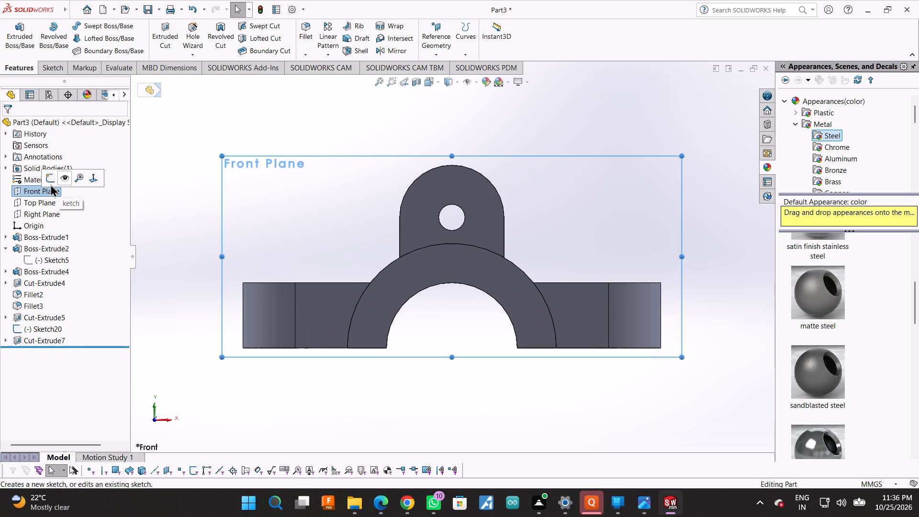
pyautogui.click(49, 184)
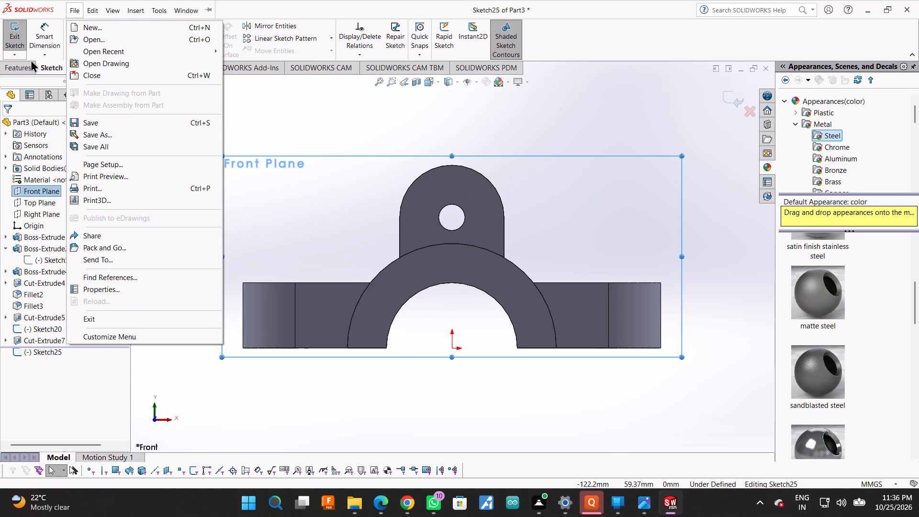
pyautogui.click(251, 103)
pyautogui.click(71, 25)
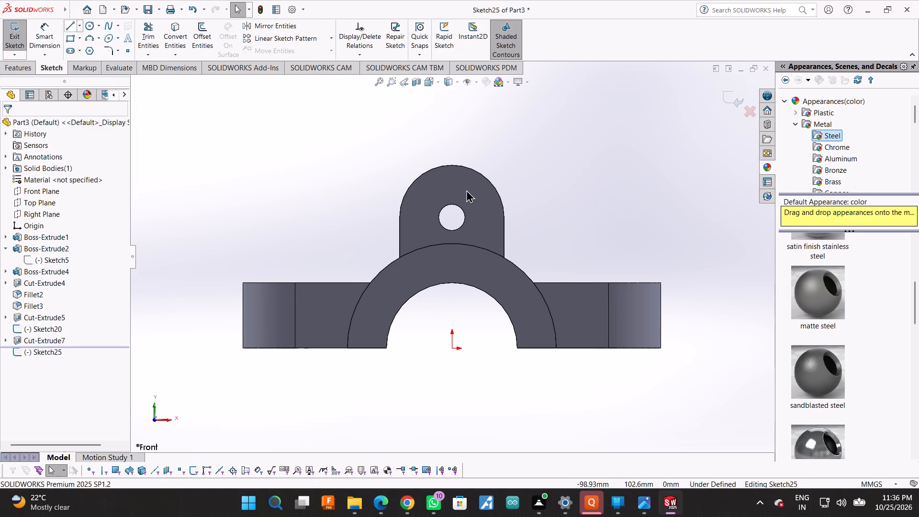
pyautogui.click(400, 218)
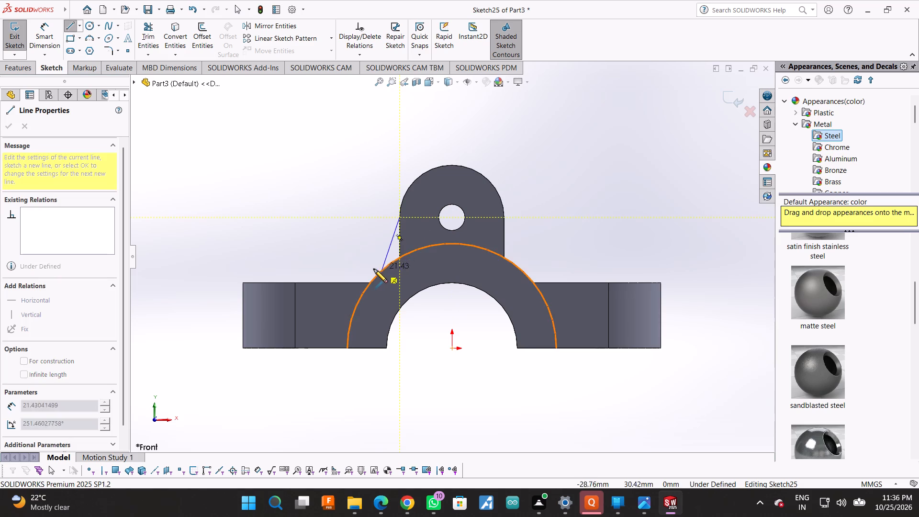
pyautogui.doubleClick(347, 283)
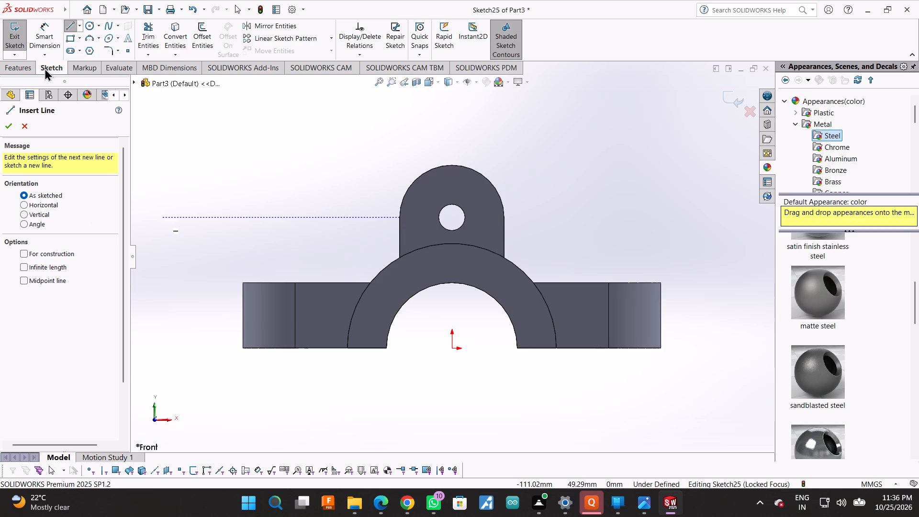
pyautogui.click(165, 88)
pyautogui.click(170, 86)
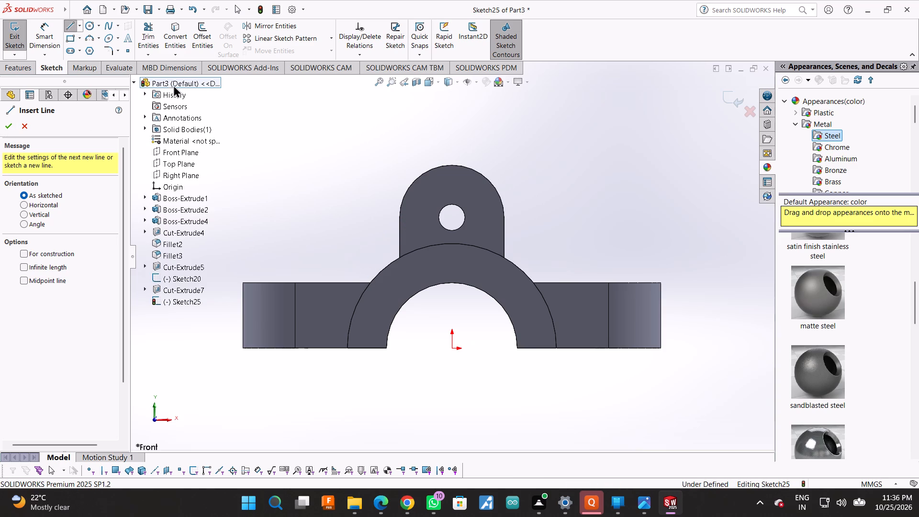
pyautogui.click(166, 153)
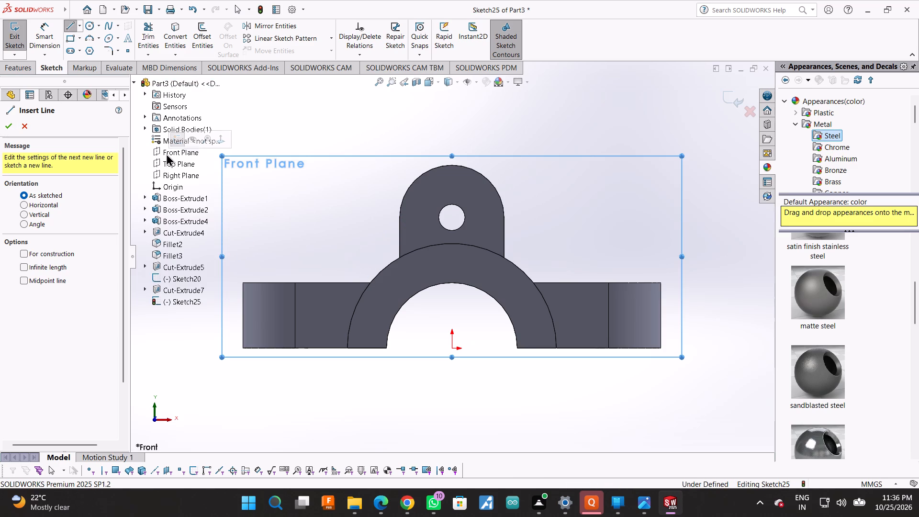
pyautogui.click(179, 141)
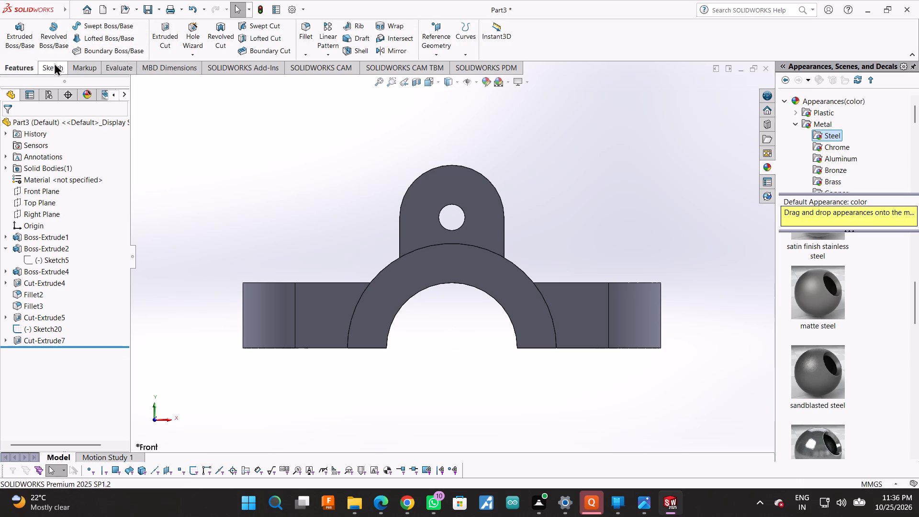
# On the Front Plane, sketch a slanted line from the central lug's left arc end to the left side lug's top edge, about 38 mm left of the origin.
pyautogui.click(47, 67)
pyautogui.click(71, 27)
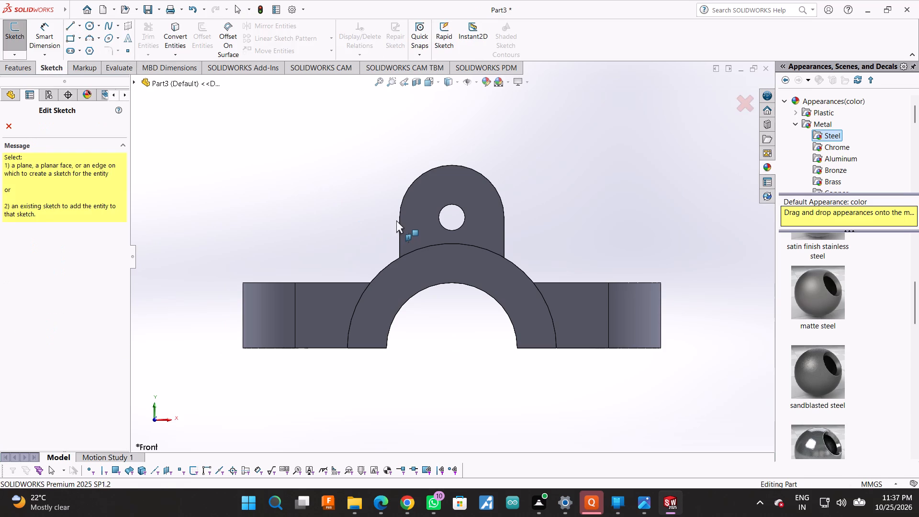
pyautogui.click(192, 87)
pyautogui.click(170, 155)
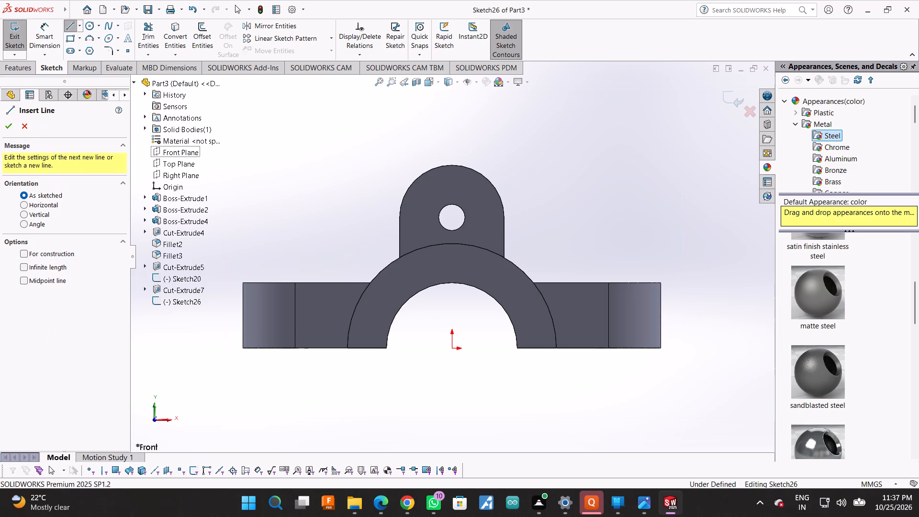
pyautogui.click(398, 217)
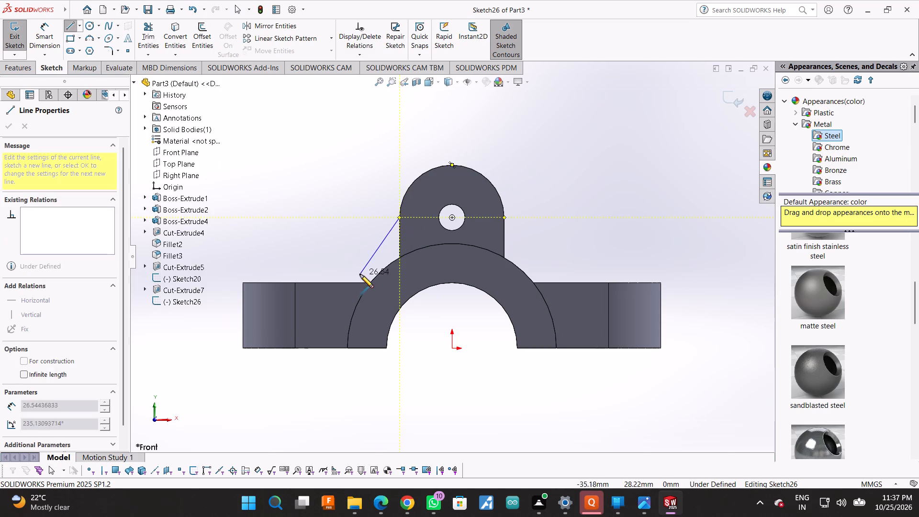
pyautogui.click(353, 282)
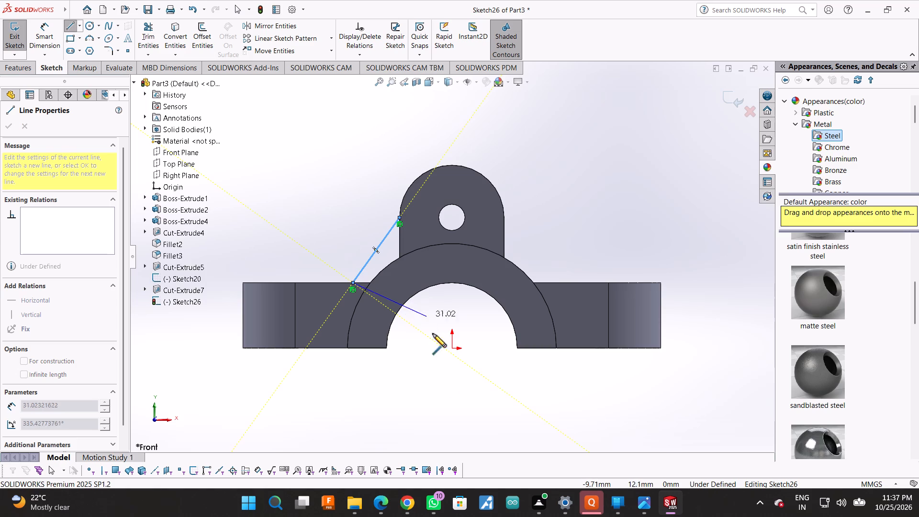
# Add a driven vertical dimension between the slanted line's upper endpoint and the origin.
pyautogui.click(43, 32)
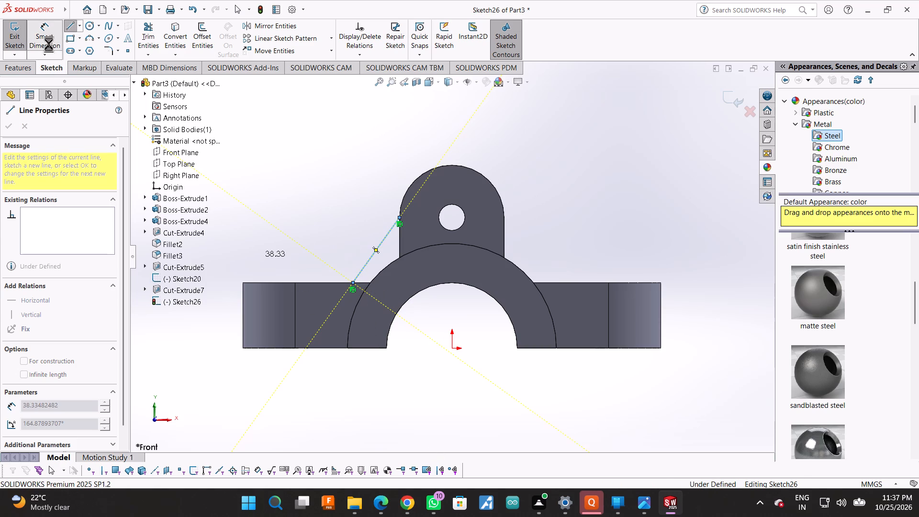
pyautogui.click(401, 217)
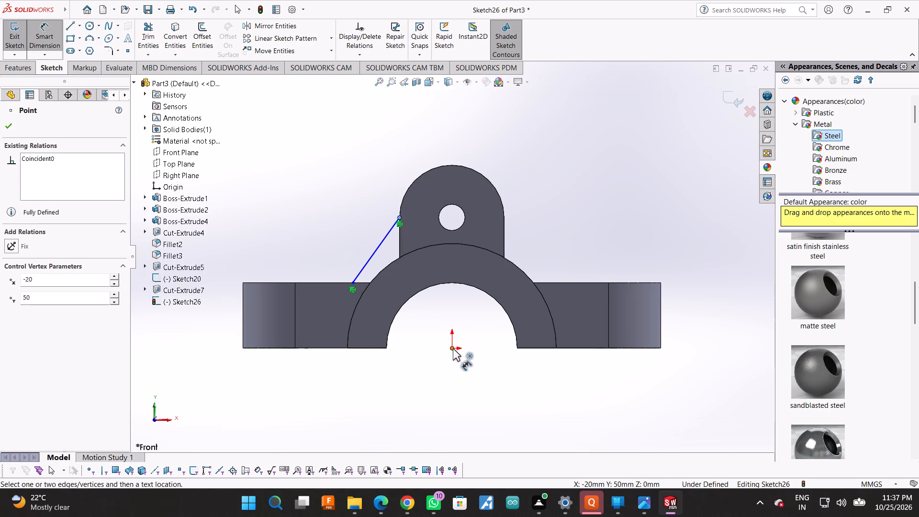
pyautogui.click(453, 348)
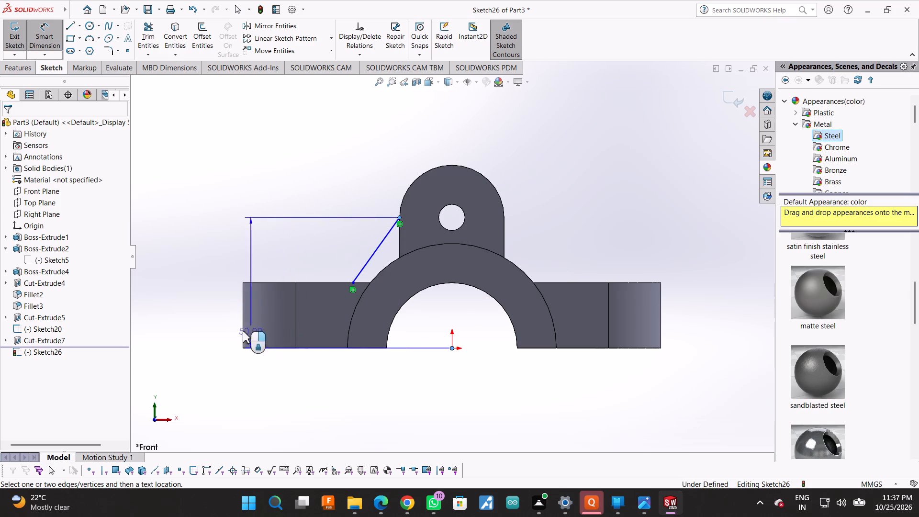
pyautogui.click(194, 325)
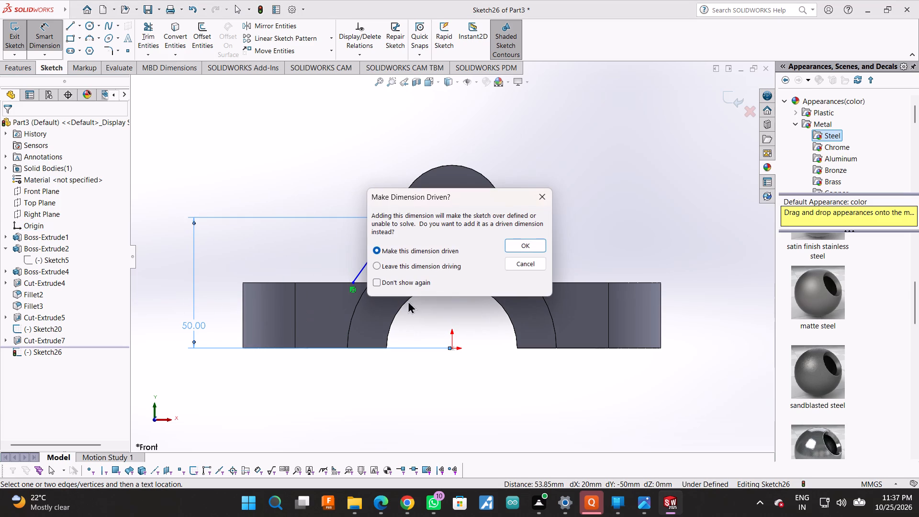
pyautogui.click(519, 246)
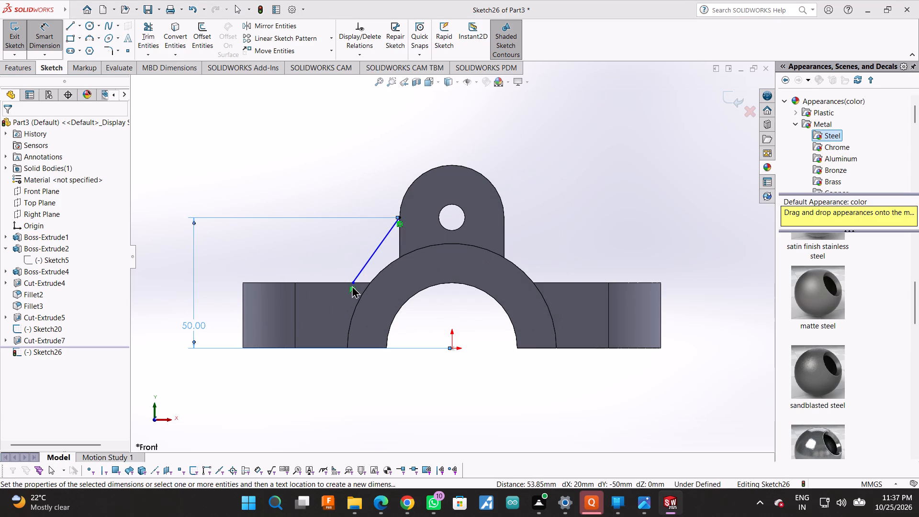
# Dimension the horizontal distance between the slanted line's lower endpoint and the origin as 45 mm.
pyautogui.click(354, 281)
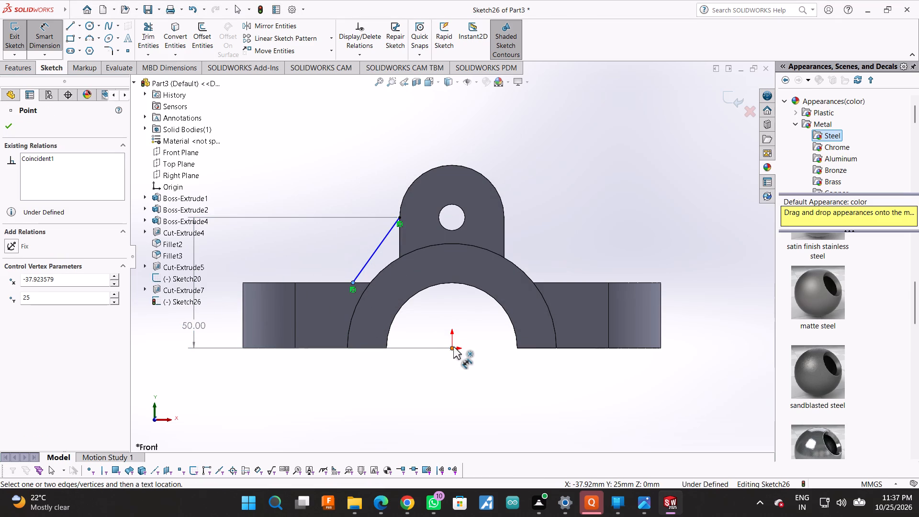
pyautogui.click(453, 347)
pyautogui.click(439, 393)
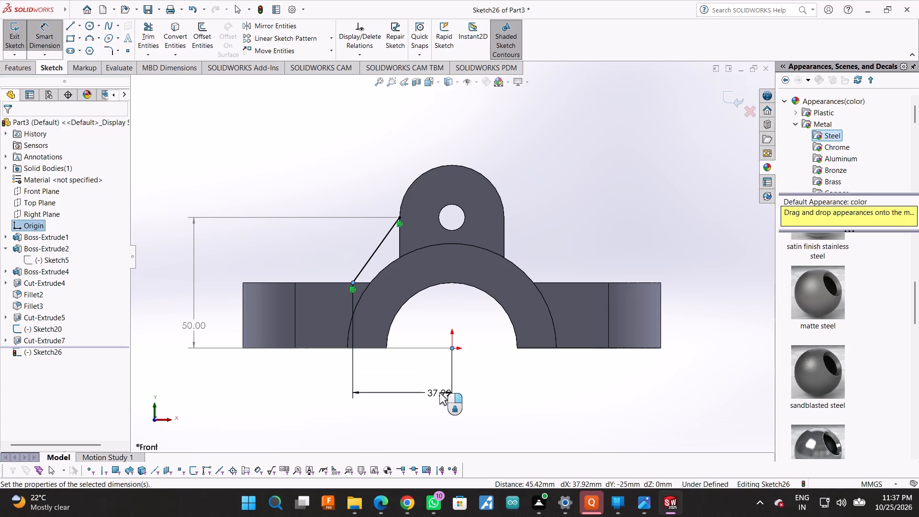
pyautogui.write('45')
pyautogui.press('Return')
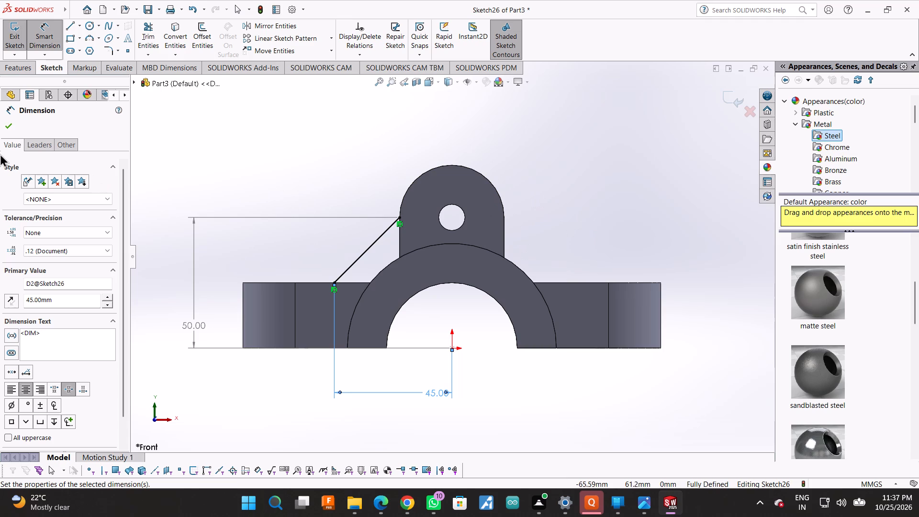
pyautogui.click(9, 123)
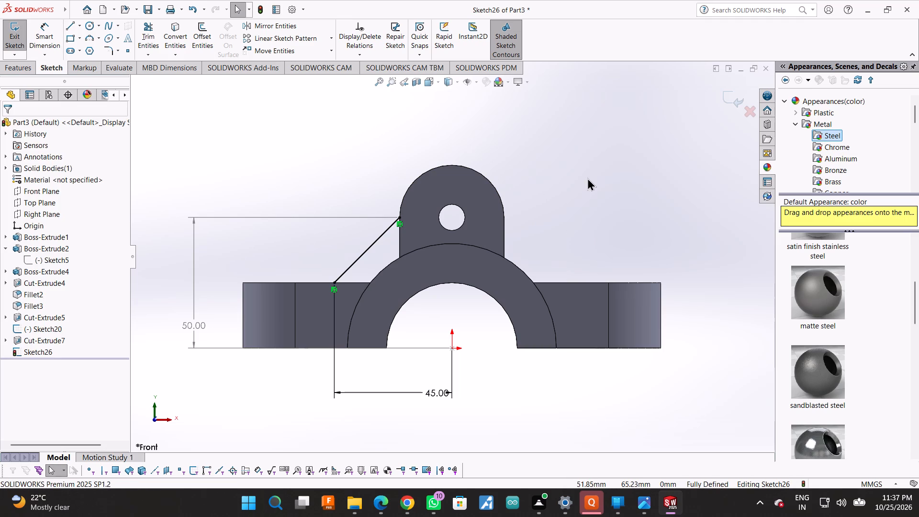
# Create a 10 mm thick Rib from the slanted line, centred on both sides and parallel to the sketch, with the material side flipped.
pyautogui.middleClick(575, 260)
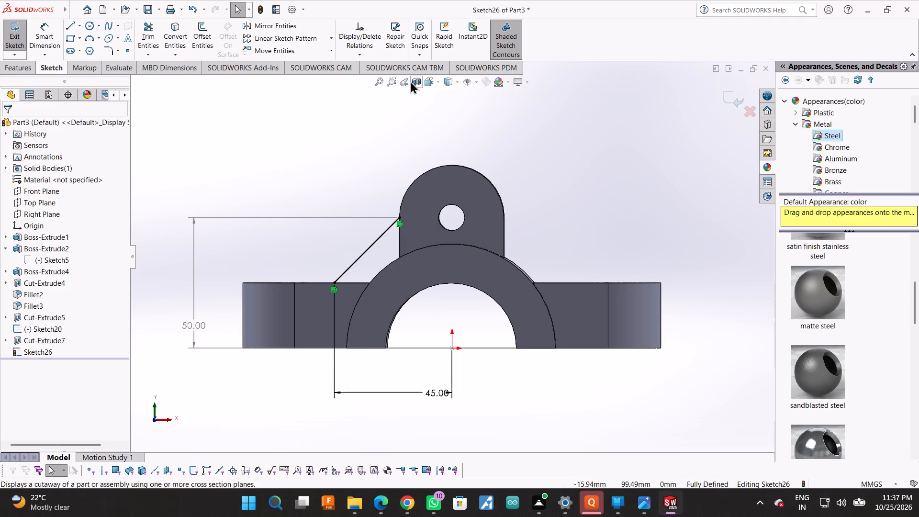
pyautogui.click(437, 84)
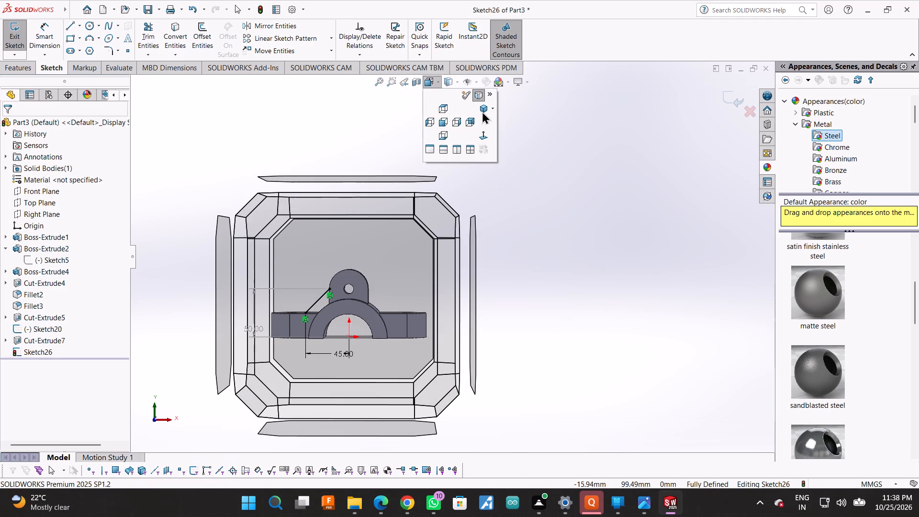
pyautogui.click(482, 111)
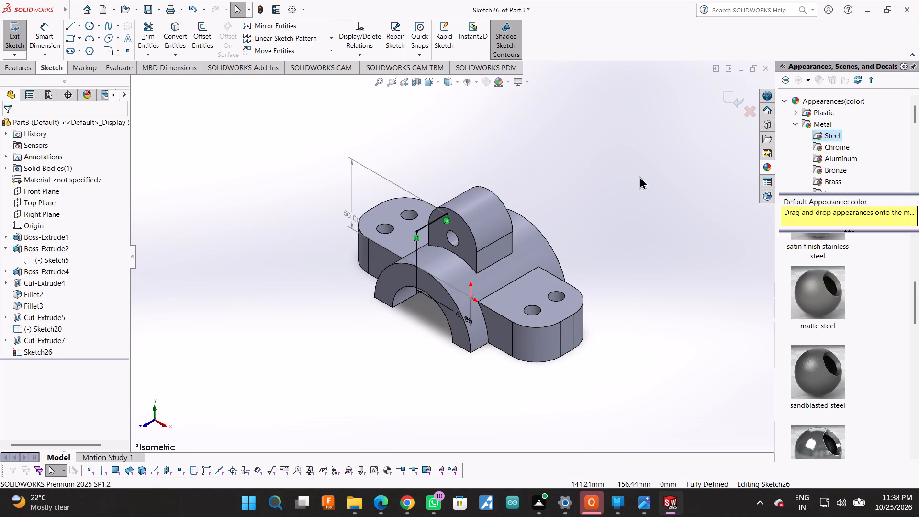
pyautogui.moveTo(658, 289); pyautogui.dragTo(641, 280, button='right')
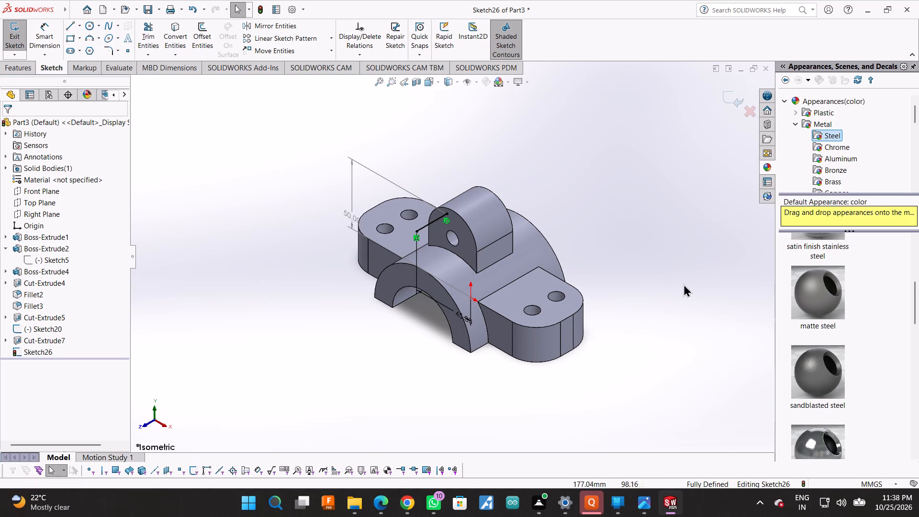
pyautogui.rightClick(672, 258)
pyautogui.click(736, 276)
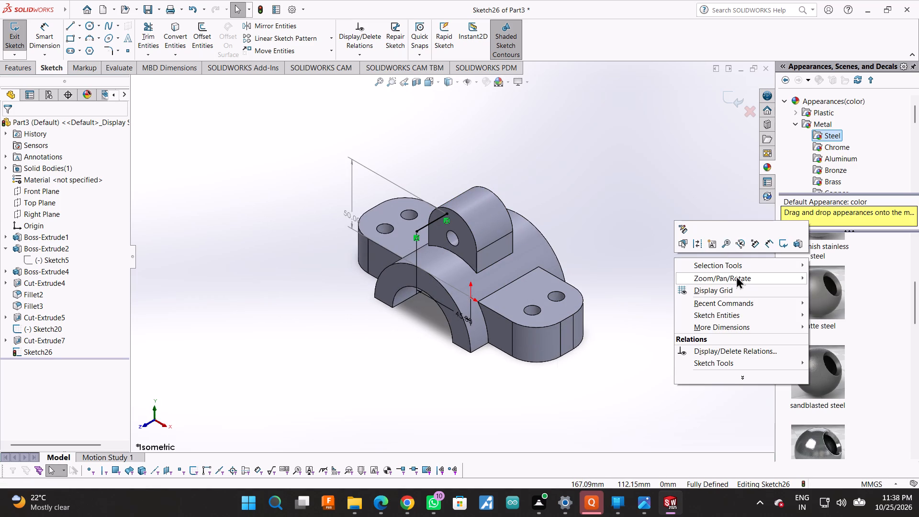
pyautogui.click(626, 317)
pyautogui.moveTo(302, 297); pyautogui.dragTo(331, 313)
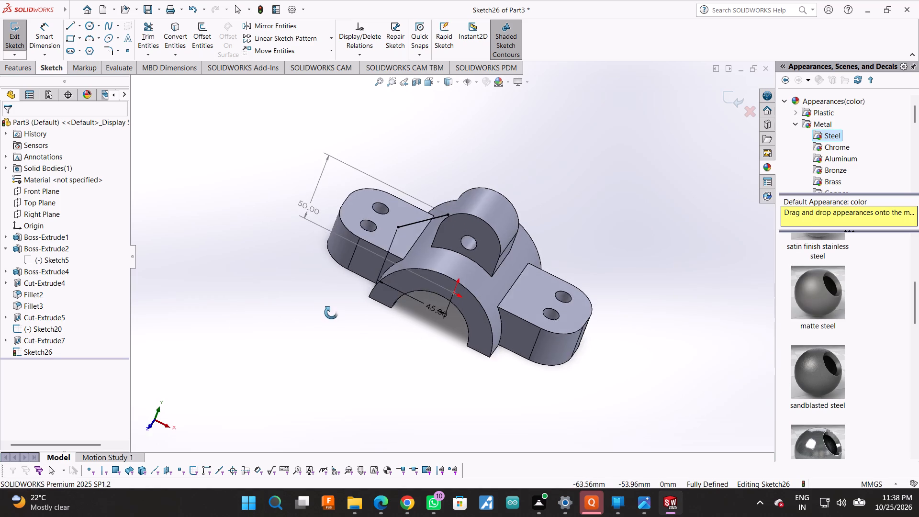
pyautogui.moveTo(331, 313); pyautogui.dragTo(347, 312)
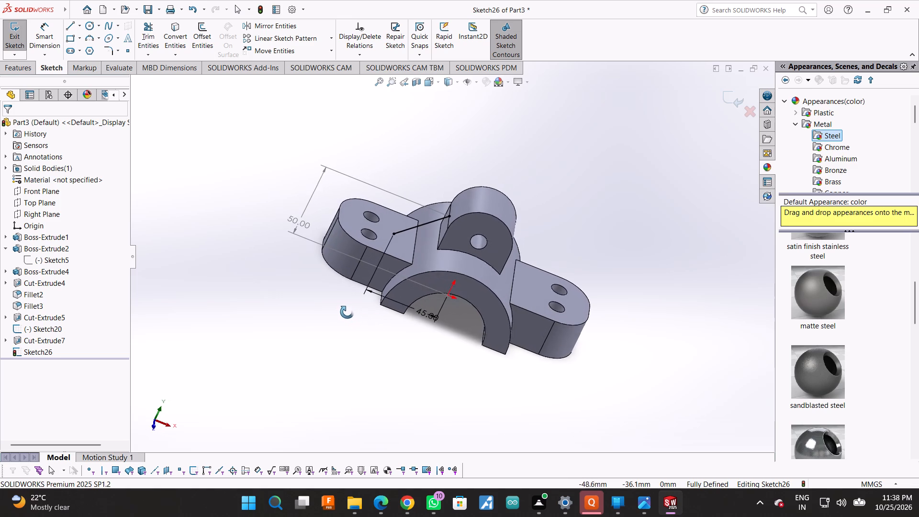
pyautogui.moveTo(347, 312); pyautogui.dragTo(344, 311)
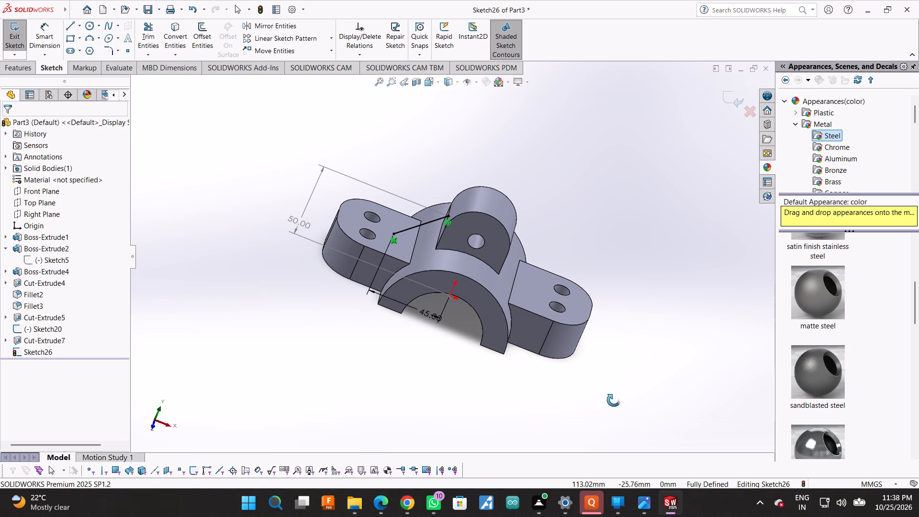
pyautogui.click(18, 70)
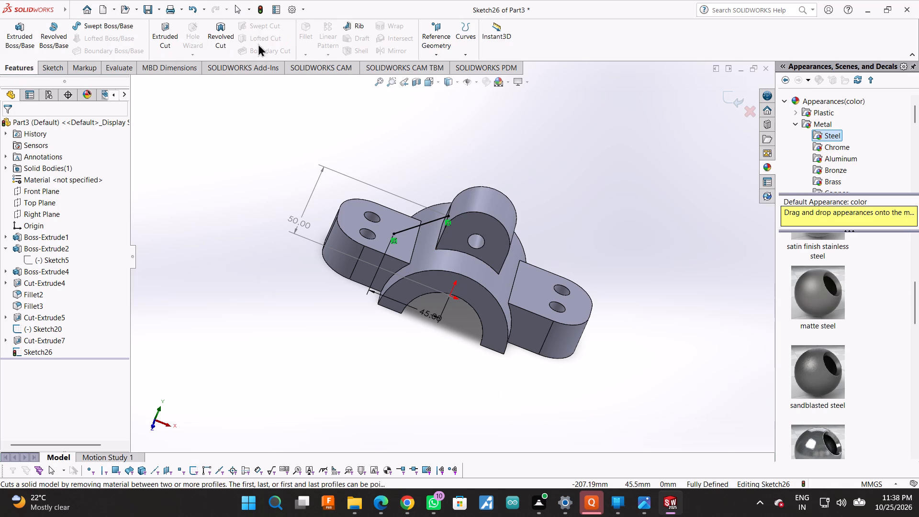
pyautogui.click(348, 24)
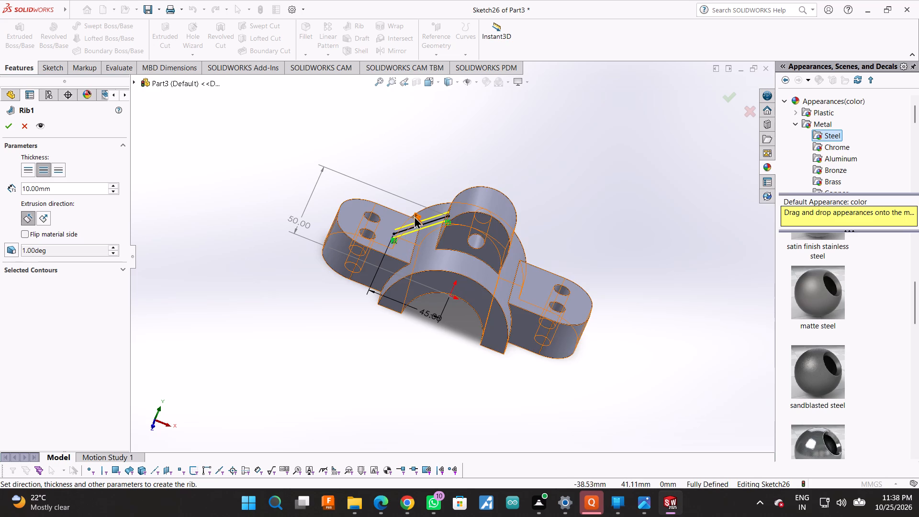
pyautogui.moveTo(415, 215); pyautogui.dragTo(420, 231)
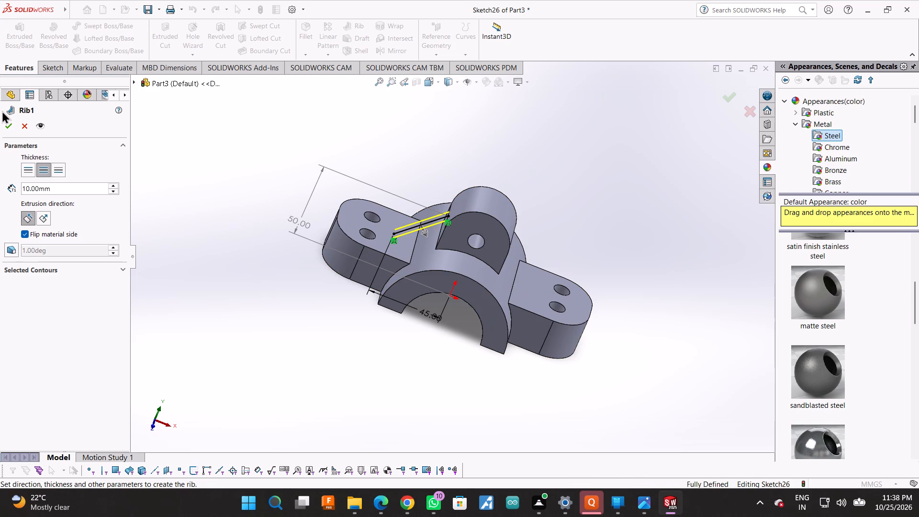
pyautogui.click(4, 127)
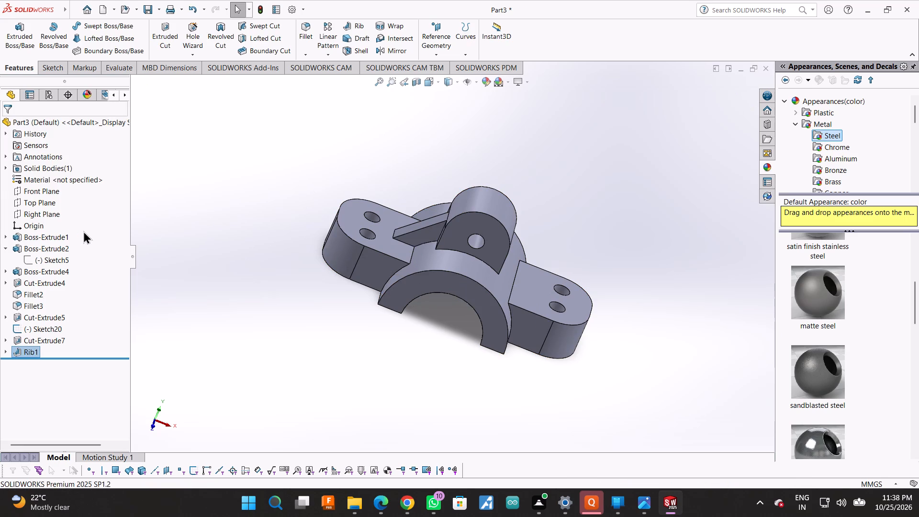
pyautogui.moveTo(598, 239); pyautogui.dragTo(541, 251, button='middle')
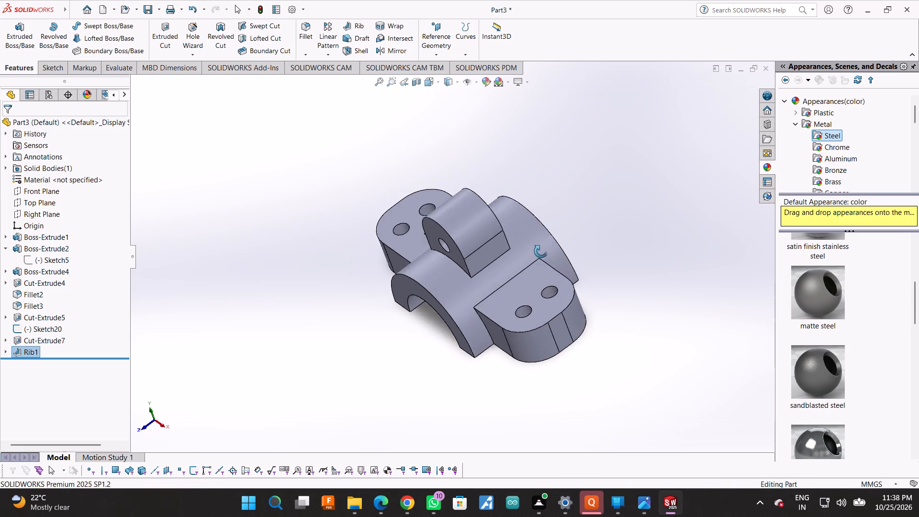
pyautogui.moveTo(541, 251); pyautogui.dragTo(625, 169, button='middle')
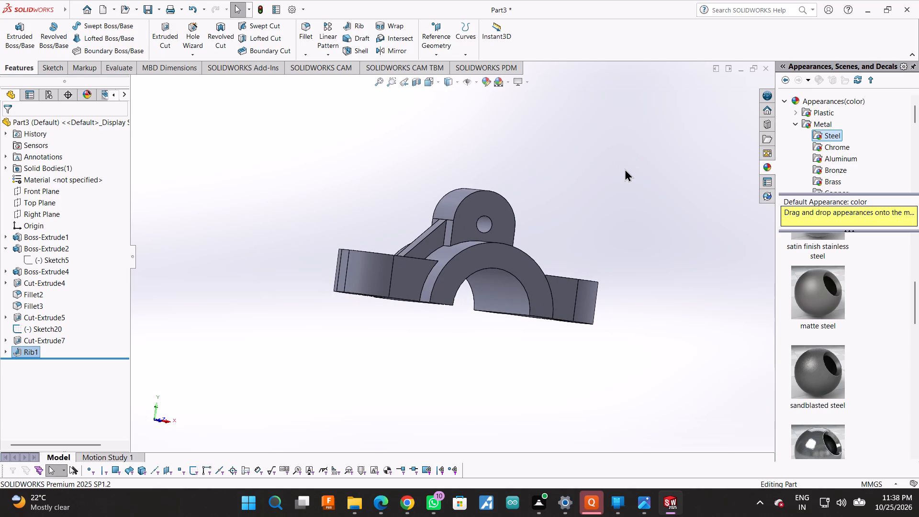
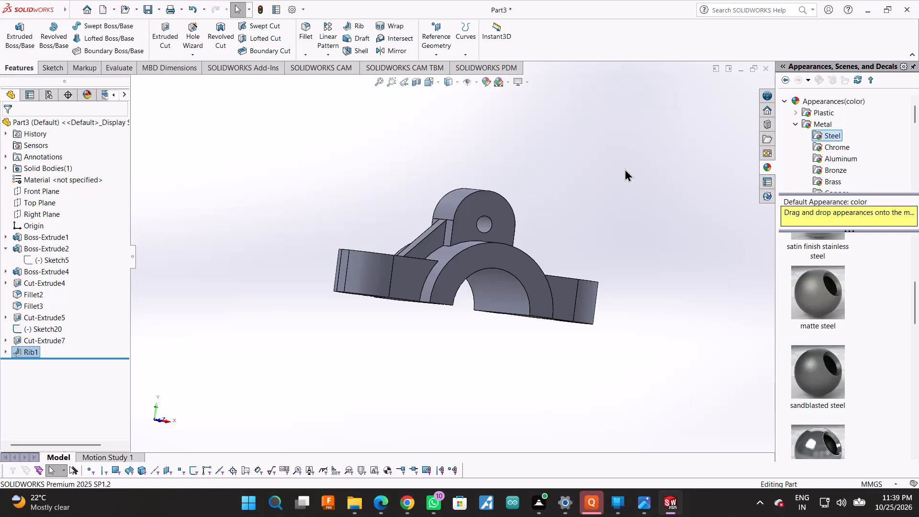
# On the Front Plane, sketch a slanted line from the central lug's right arc end to the right side lug's top edge, about 41 mm right of the origin.
pyautogui.moveTo(604, 202); pyautogui.dragTo(520, 277, button='middle')
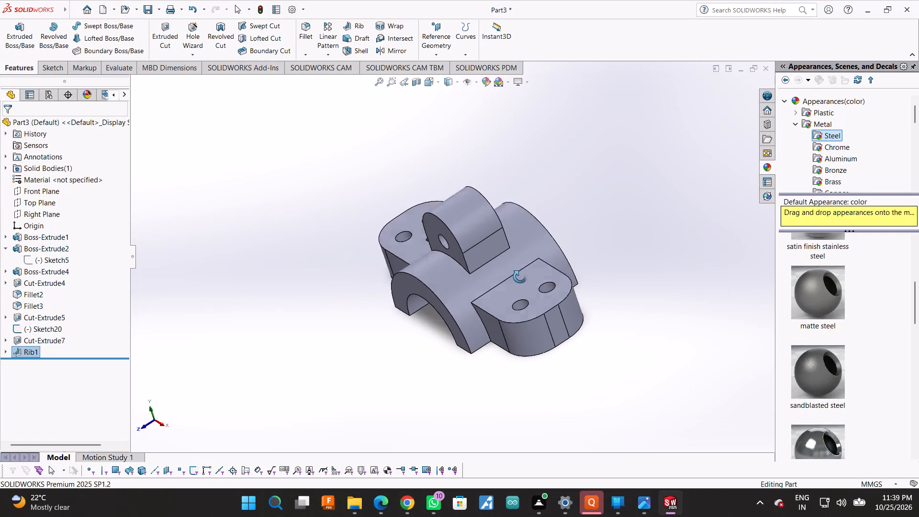
pyautogui.moveTo(520, 277); pyautogui.dragTo(526, 269, button='middle')
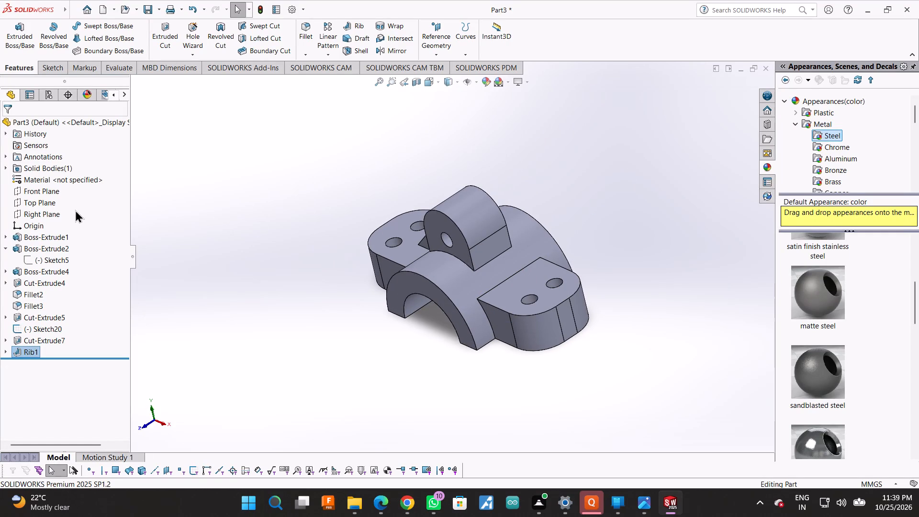
pyautogui.click(53, 196)
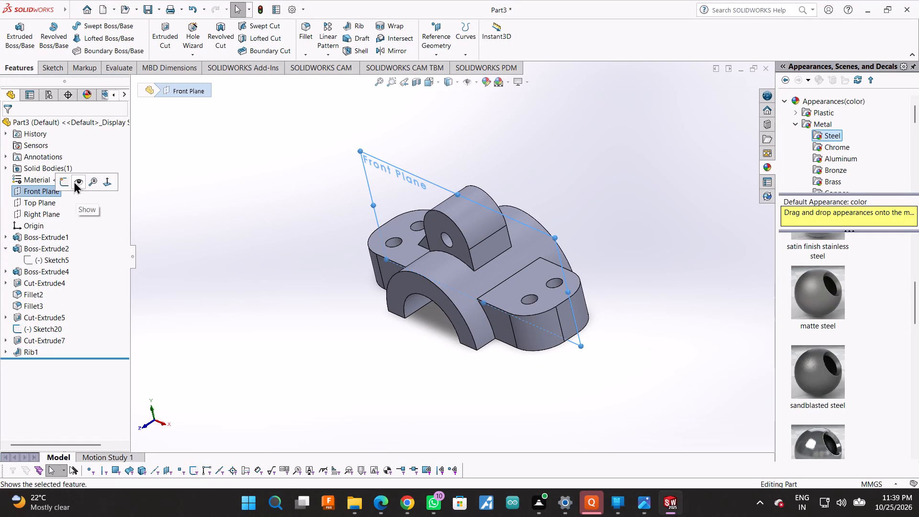
pyautogui.click(67, 179)
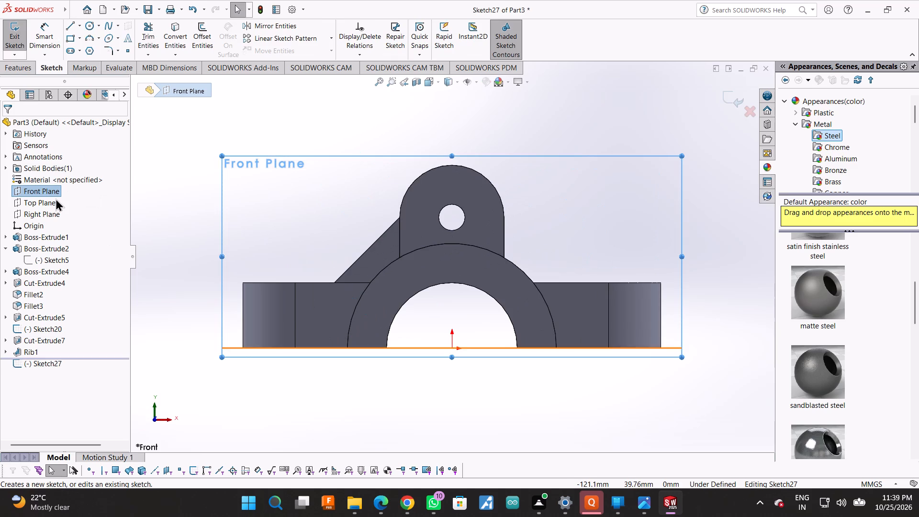
pyautogui.click(54, 192)
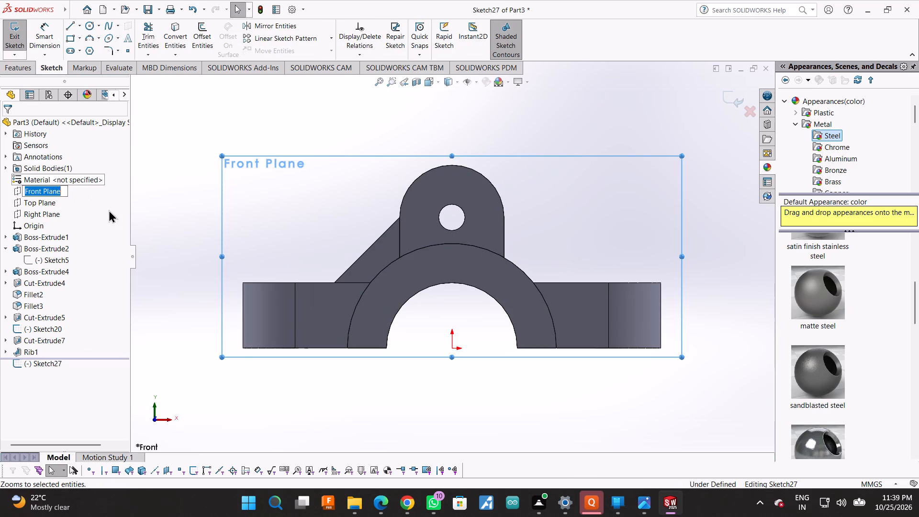
pyautogui.click(87, 192)
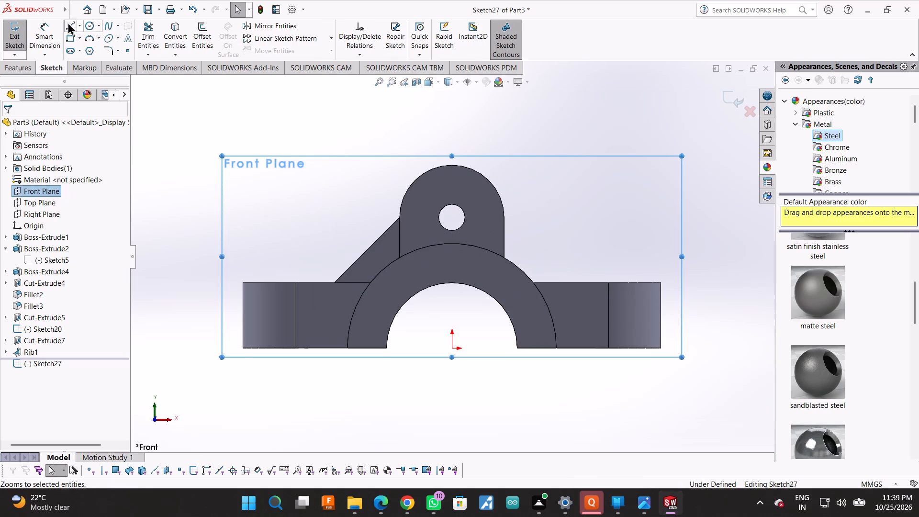
pyautogui.click(67, 22)
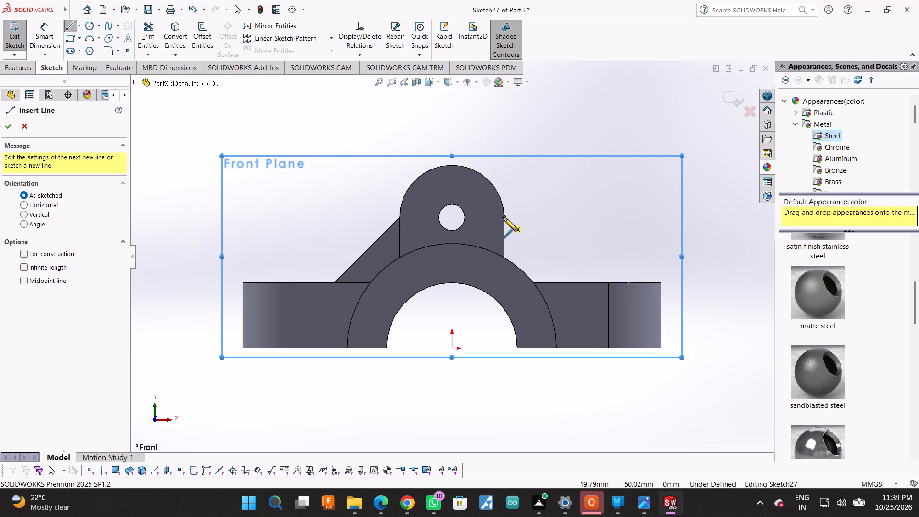
pyautogui.click(504, 217)
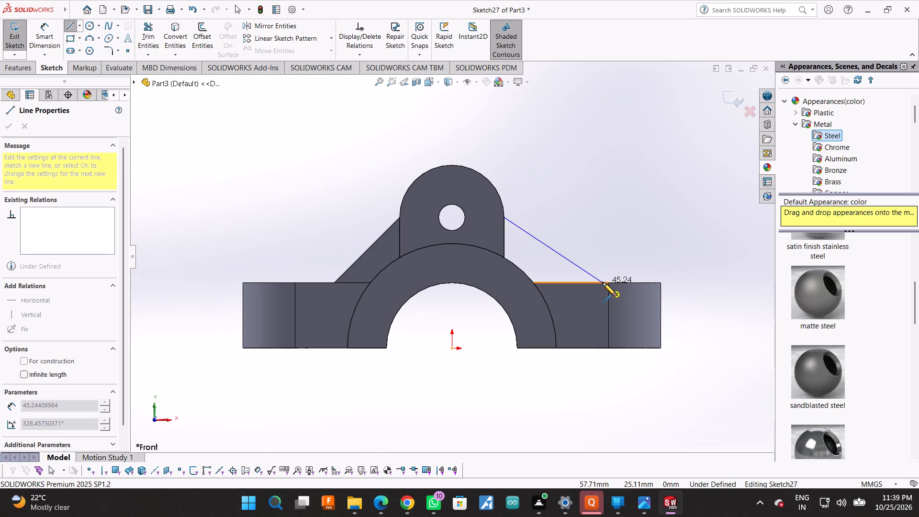
pyautogui.click(559, 281)
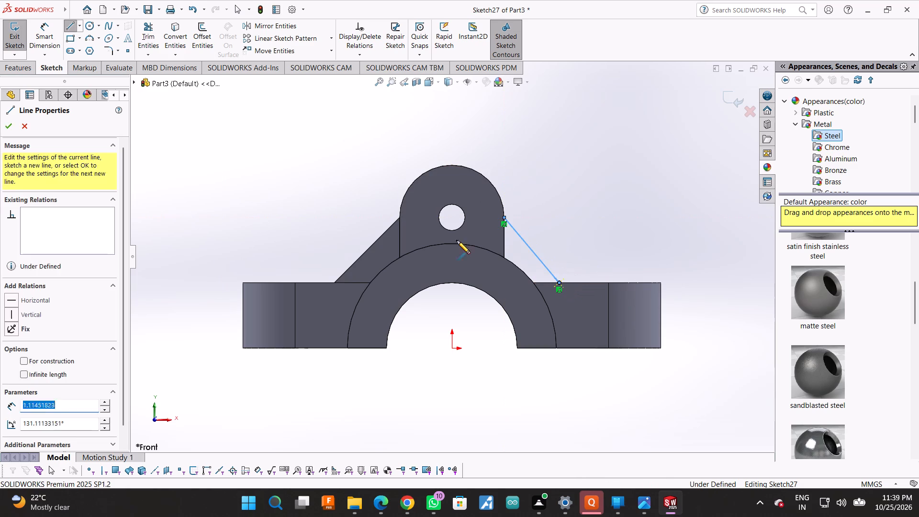
# Add a driven vertical dimension between the slanted line's upper endpoint and the origin.
pyautogui.click(43, 22)
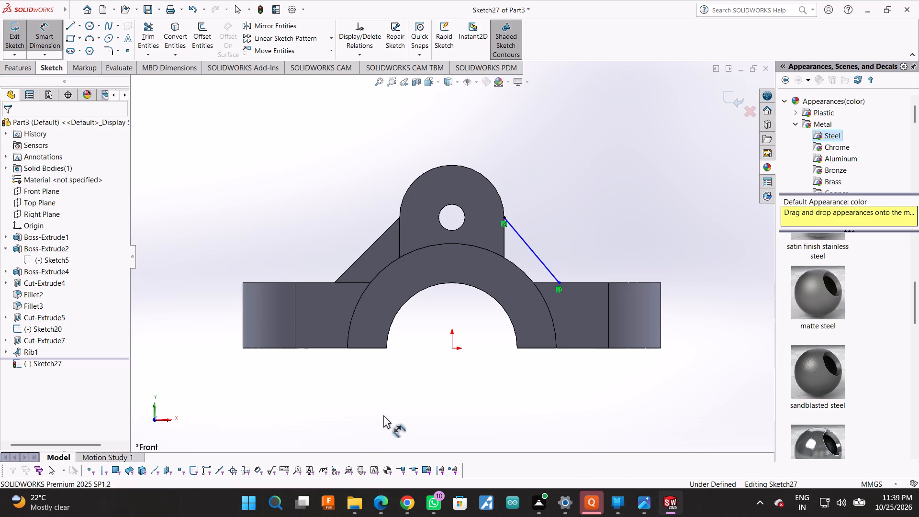
pyautogui.click(504, 218)
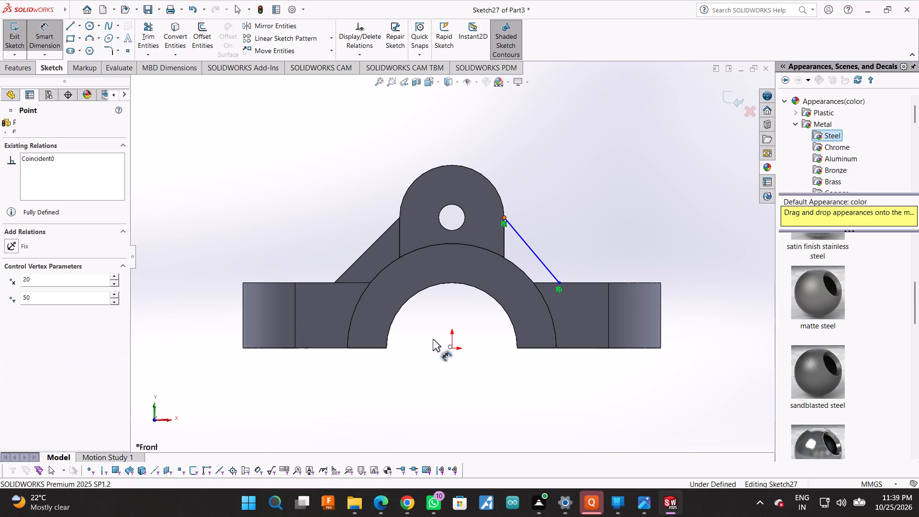
pyautogui.click(452, 348)
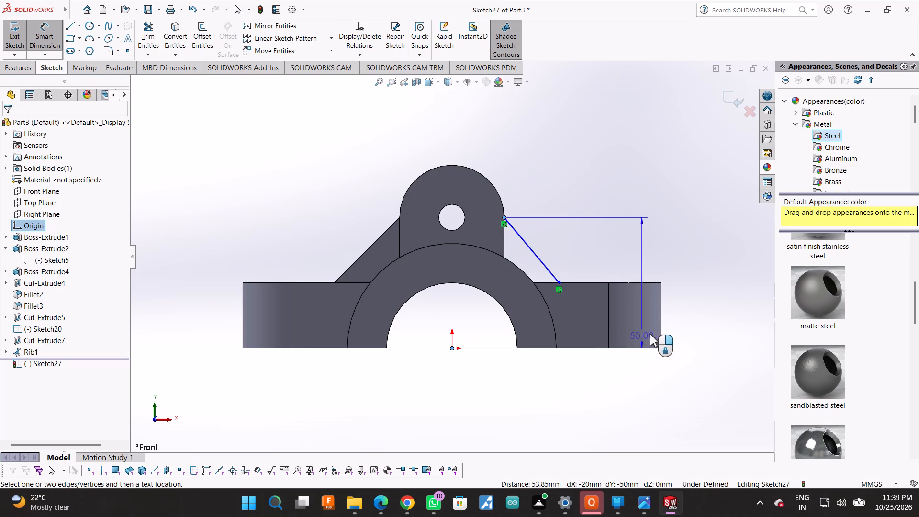
pyautogui.click(683, 333)
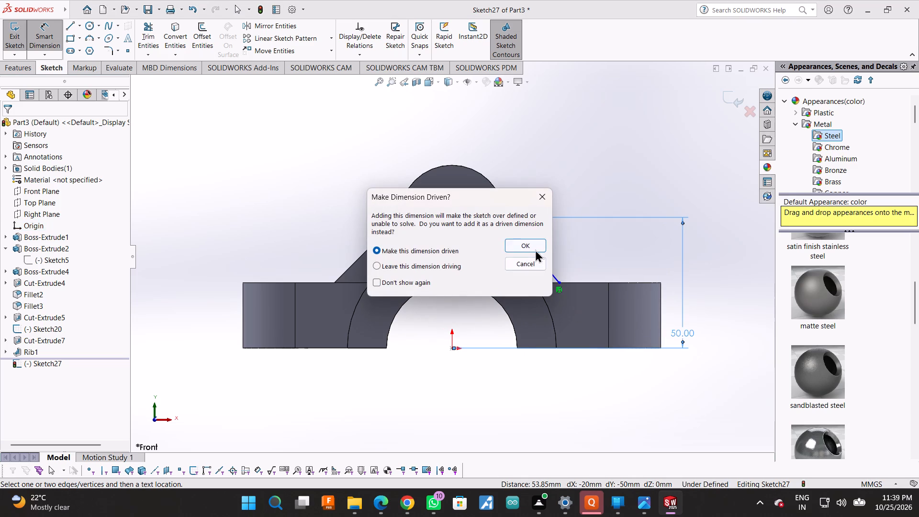
pyautogui.click(535, 249)
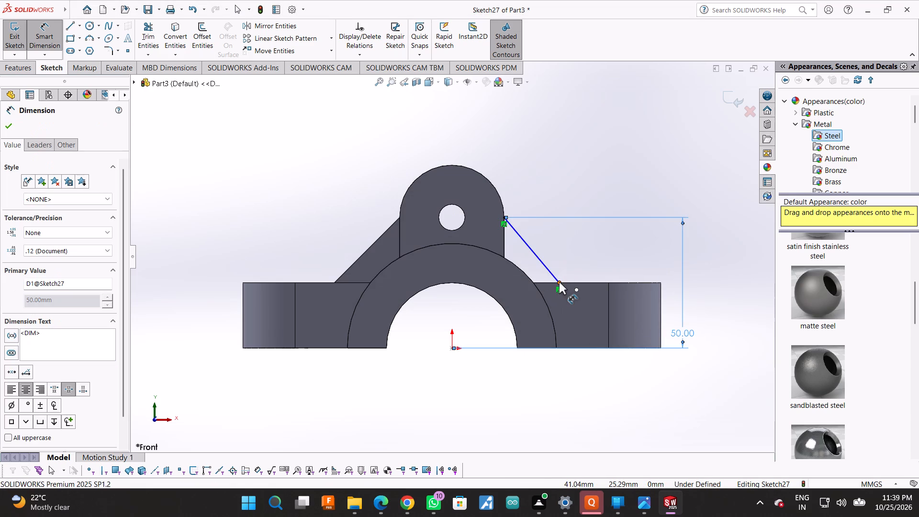
# Dimension the horizontal distance between the slanted line's lower endpoint and the origin as 45 mm.
pyautogui.click(559, 282)
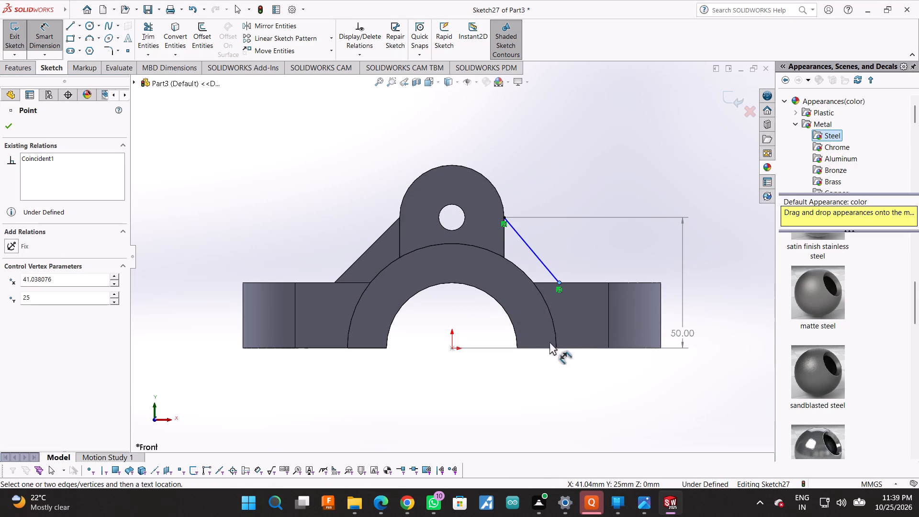
pyautogui.click(41, 25)
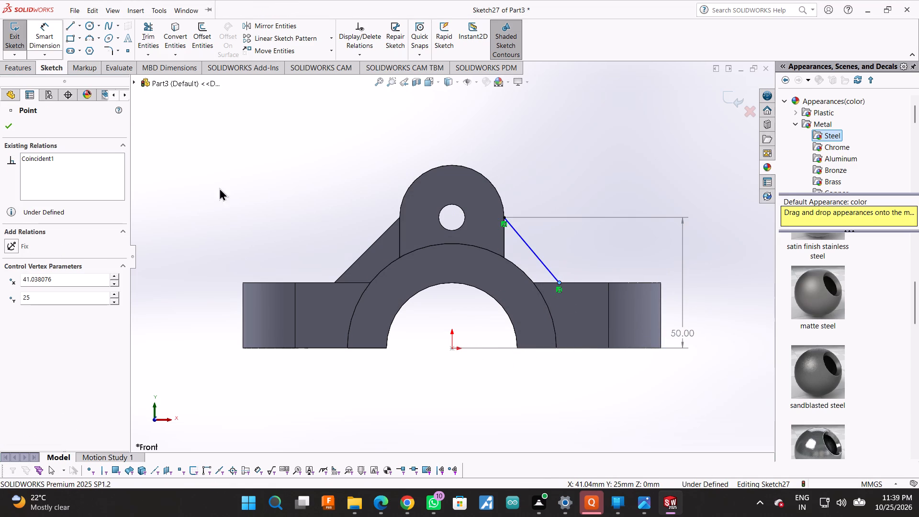
pyautogui.click(451, 346)
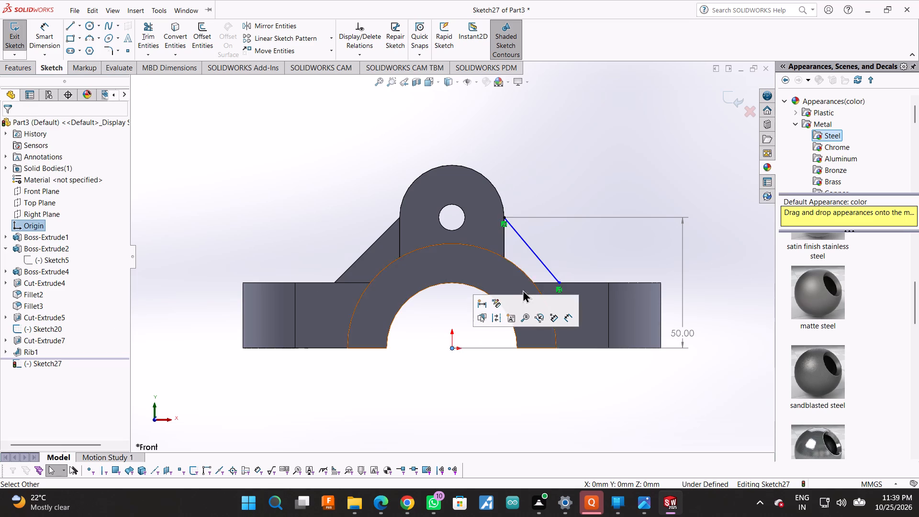
pyautogui.click(560, 283)
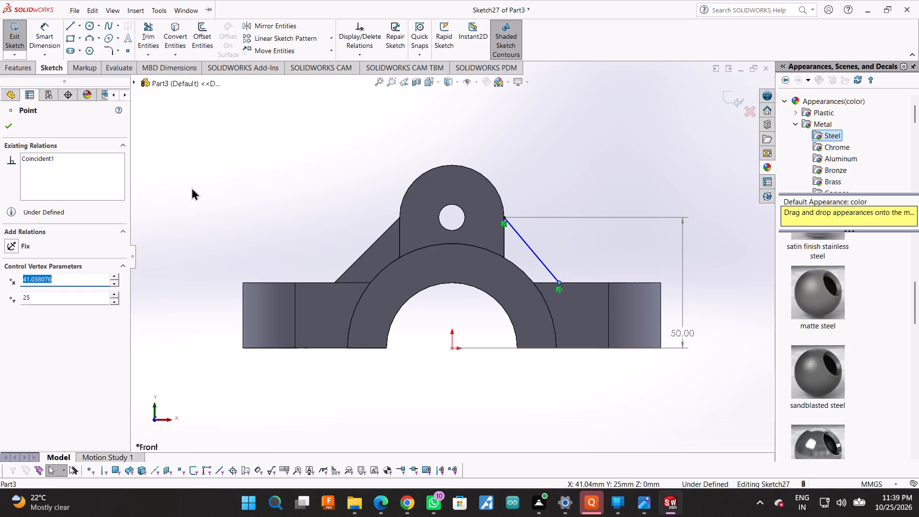
pyautogui.click(51, 27)
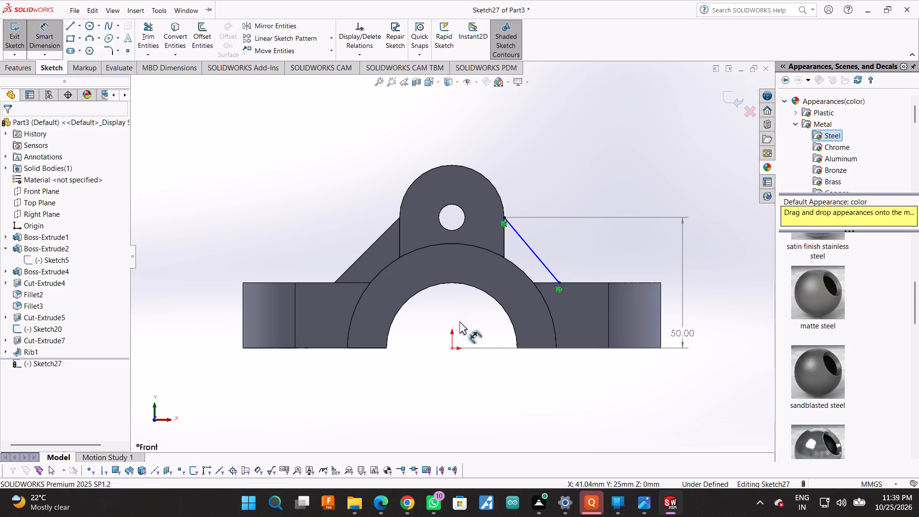
pyautogui.click(559, 281)
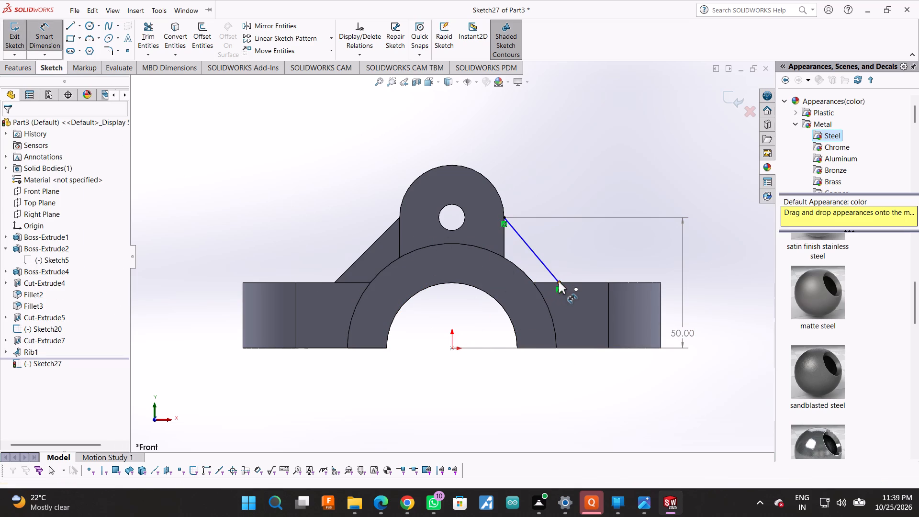
pyautogui.click(453, 349)
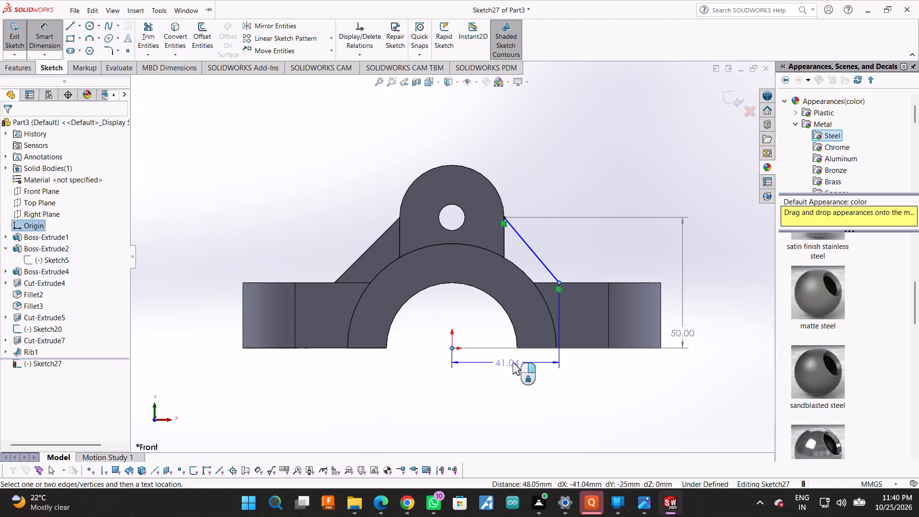
pyautogui.click(525, 376)
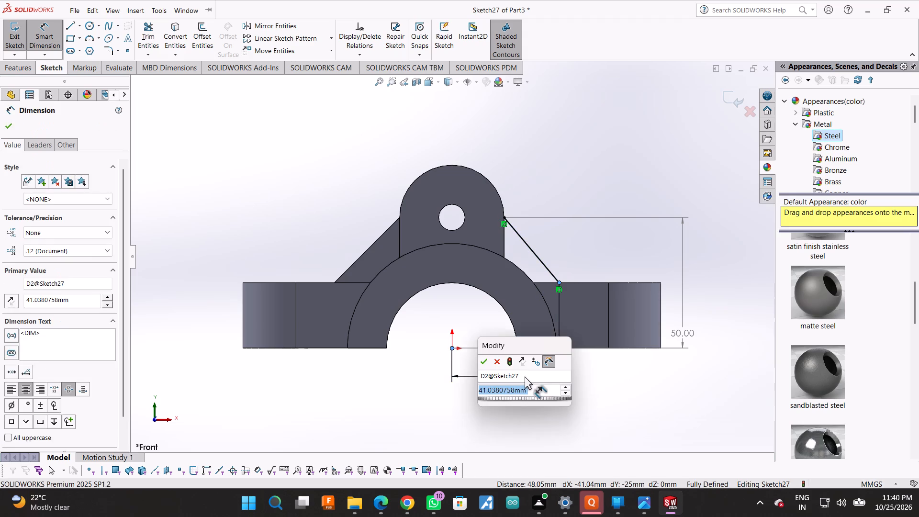
pyautogui.write('45')
pyautogui.press('Return')
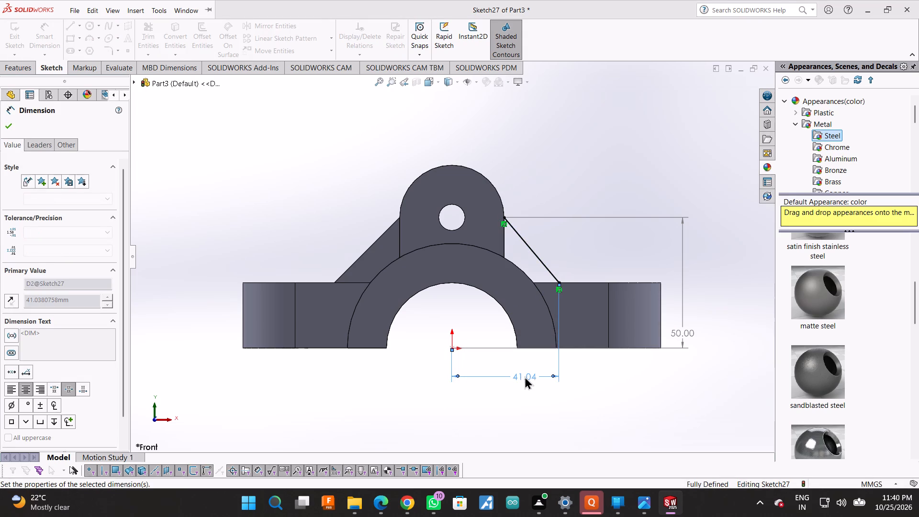
pyautogui.click(10, 127)
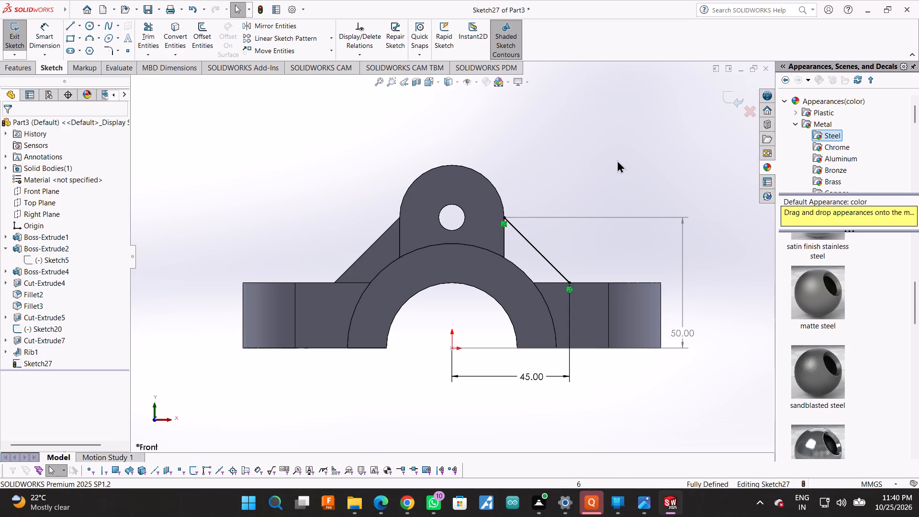
# Create a 10 mm thick Rib from the right slanted line, centred on both sides and parallel to the sketch, without flipping the material side.
pyautogui.moveTo(617, 160); pyautogui.dragTo(591, 228, button='middle')
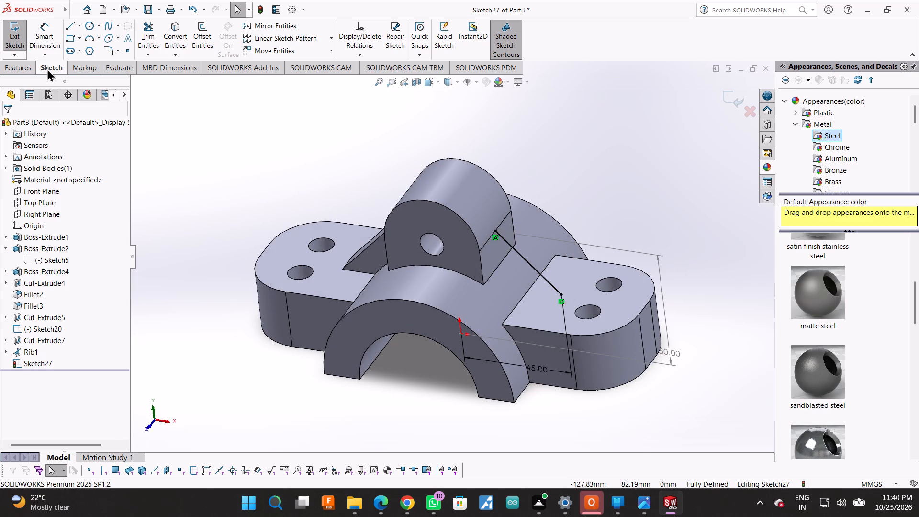
pyautogui.doubleClick(28, 63)
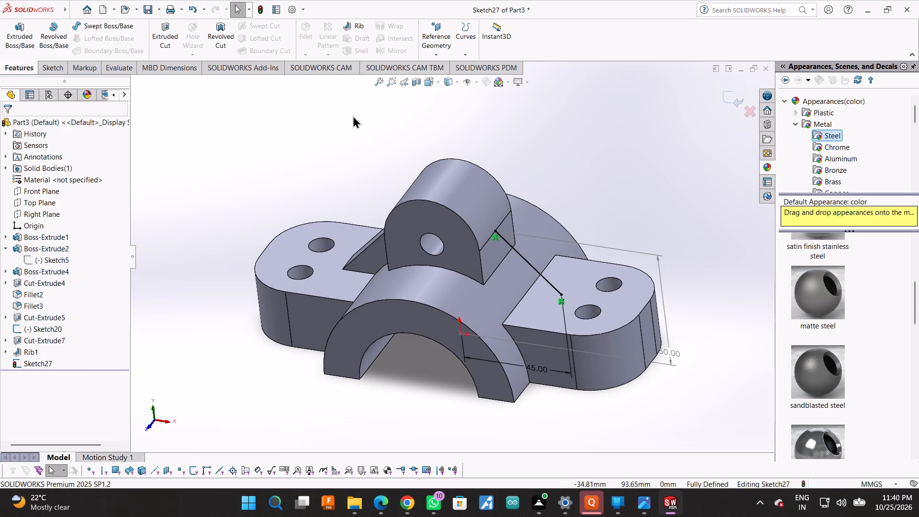
pyautogui.click(347, 22)
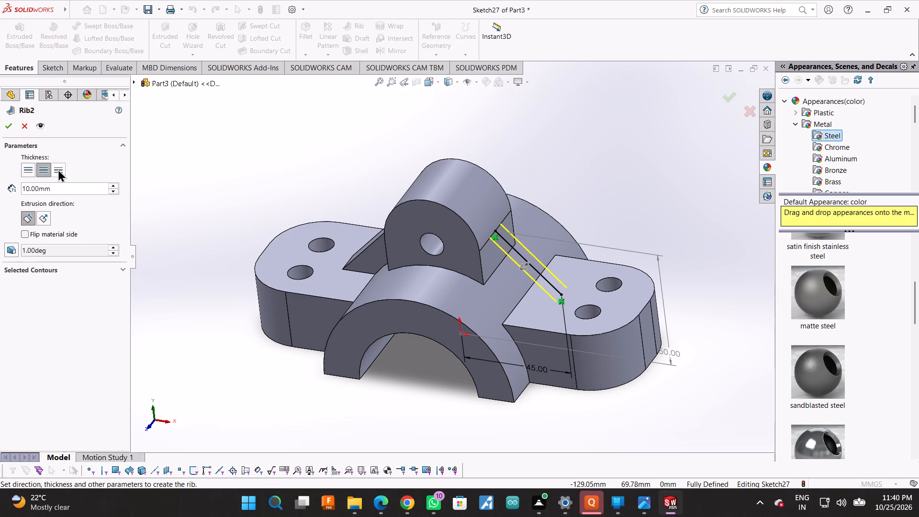
pyautogui.click(10, 129)
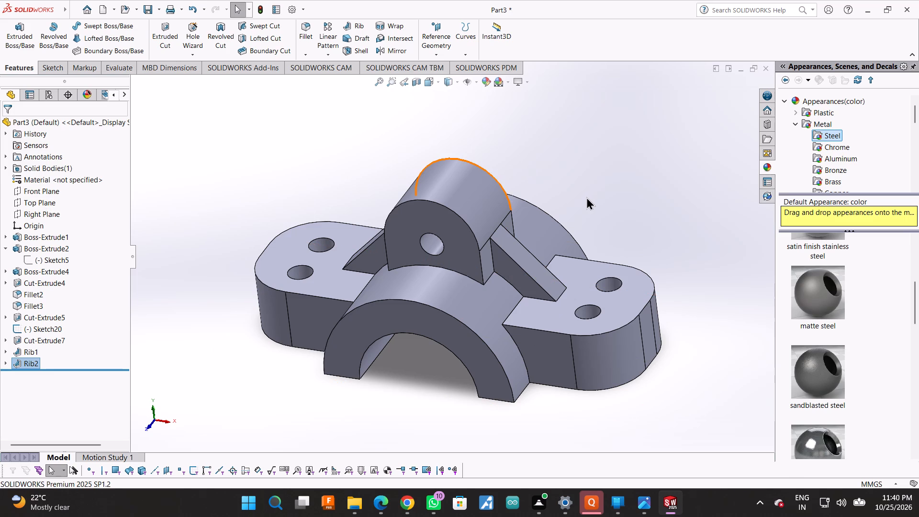
# Examine the part from several angles, checking both ribs, the central lug, the side lugs and the underside.
pyautogui.moveTo(586, 197); pyautogui.dragTo(669, 198, button='middle')
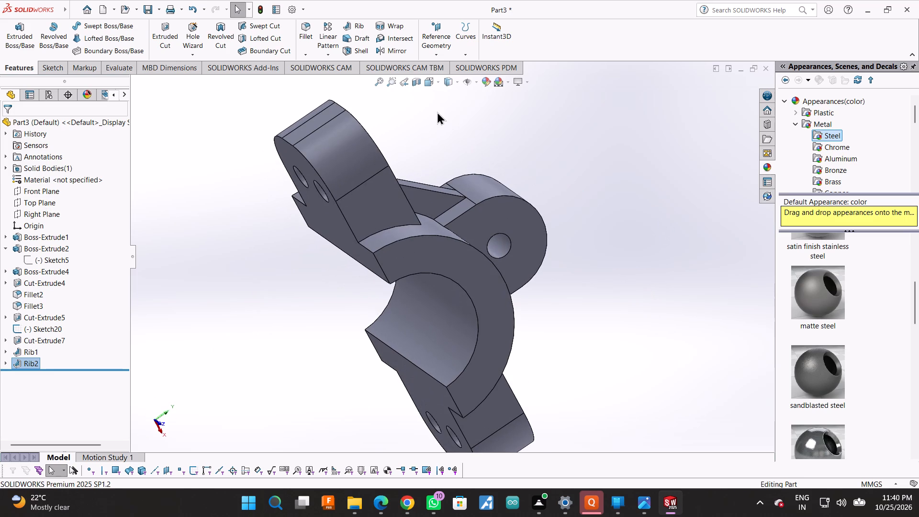
pyautogui.moveTo(437, 112); pyautogui.dragTo(341, 128, button='middle')
pyautogui.scroll(-3, 562, 346)
pyautogui.scroll(4, 536, 306)
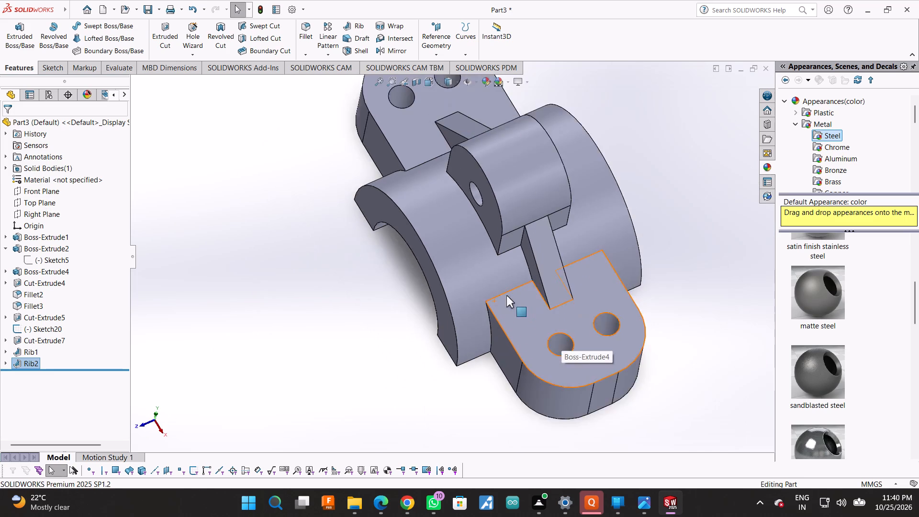
pyautogui.scroll(3, 506, 295)
pyautogui.moveTo(683, 339); pyautogui.dragTo(755, 229, button='middle')
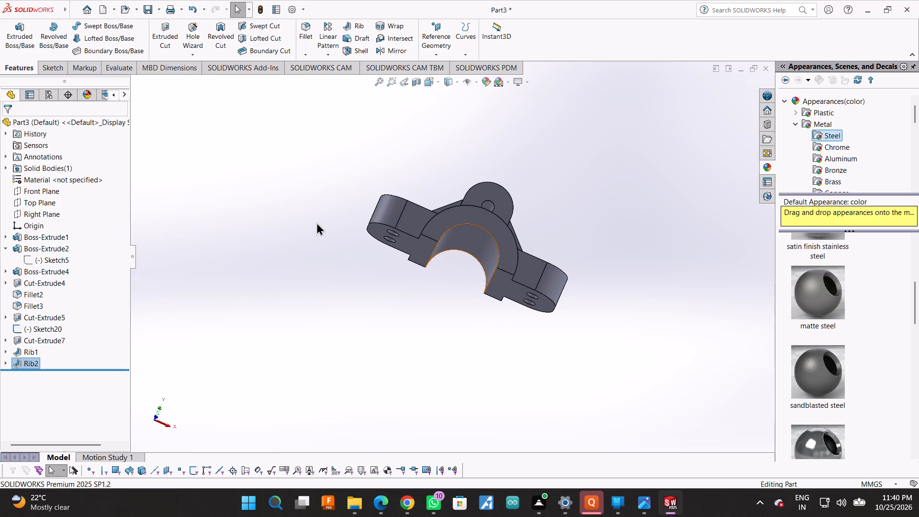
pyautogui.moveTo(304, 191); pyautogui.dragTo(299, 271, button='middle')
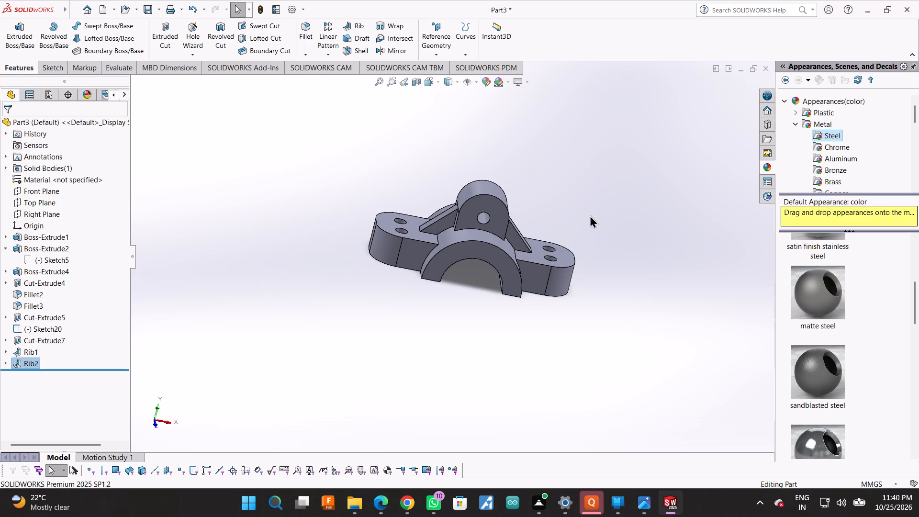
pyautogui.scroll(-1, 590, 198)
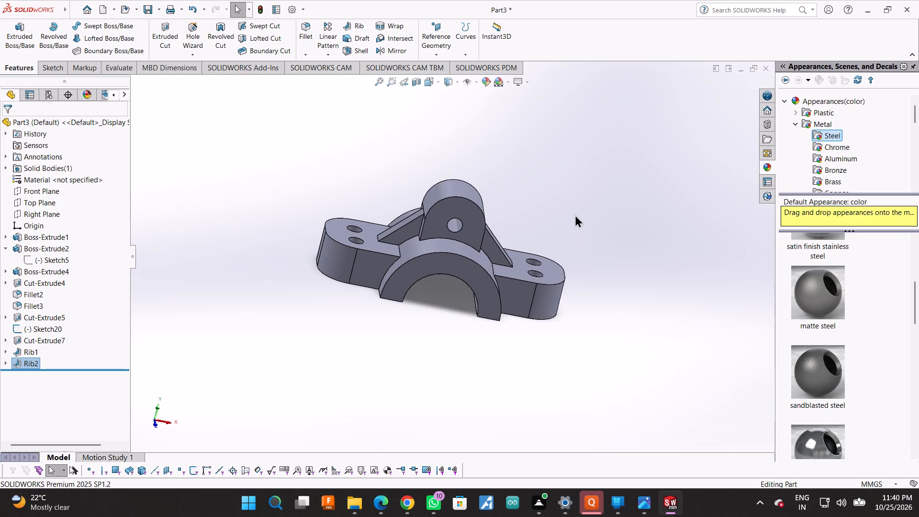
pyautogui.moveTo(575, 214); pyautogui.dragTo(553, 223, button='middle')
pyautogui.scroll(-1, 557, 239)
pyautogui.scroll(1, 557, 239)
pyautogui.moveTo(542, 218); pyautogui.dragTo(549, 239, button='middle')
pyautogui.middleClick(550, 247)
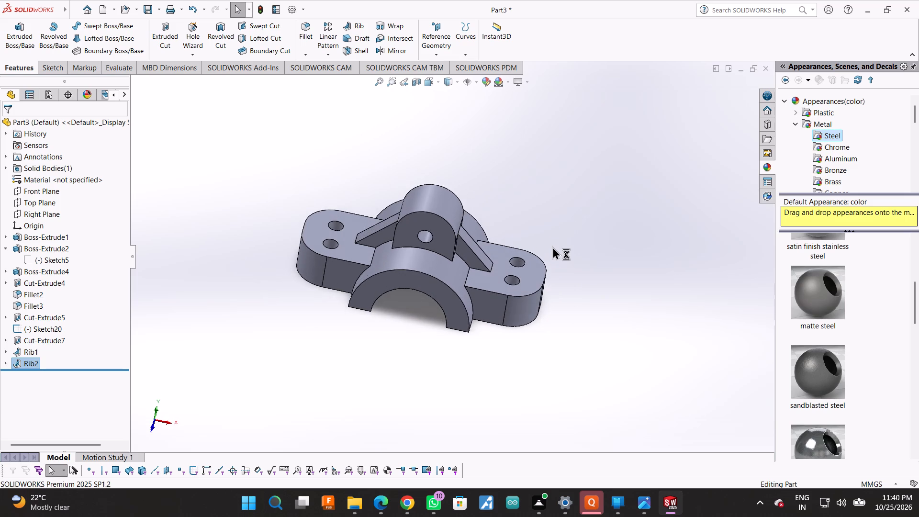
pyautogui.scroll(5, 553, 246)
pyautogui.scroll(-2, 456, 196)
pyautogui.scroll(3, 464, 254)
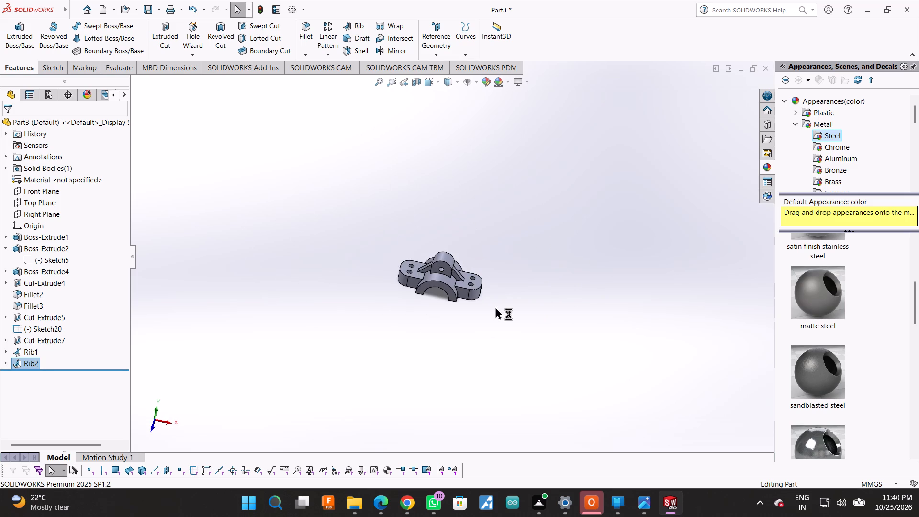
# Examine the part closely from above and the front, checking both ribs, the central lug and the half-round bore.
pyautogui.scroll(-2, 495, 306)
pyautogui.scroll(-3, 319, 221)
pyautogui.scroll(-2, 534, 273)
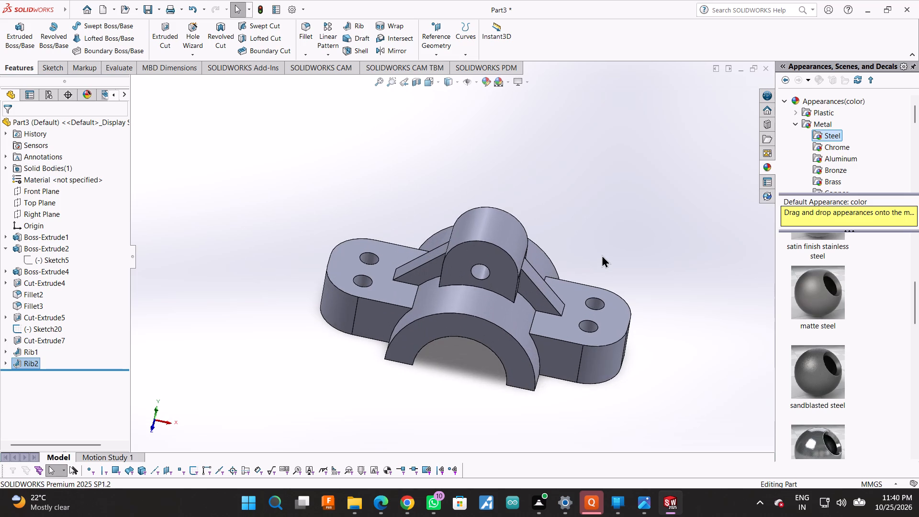
pyautogui.scroll(-1, 602, 255)
pyautogui.moveTo(602, 255); pyautogui.dragTo(603, 209, button='middle')
pyautogui.moveTo(603, 209); pyautogui.dragTo(576, 221, button='middle')
pyautogui.moveTo(576, 221); pyautogui.dragTo(613, 215, button='middle')
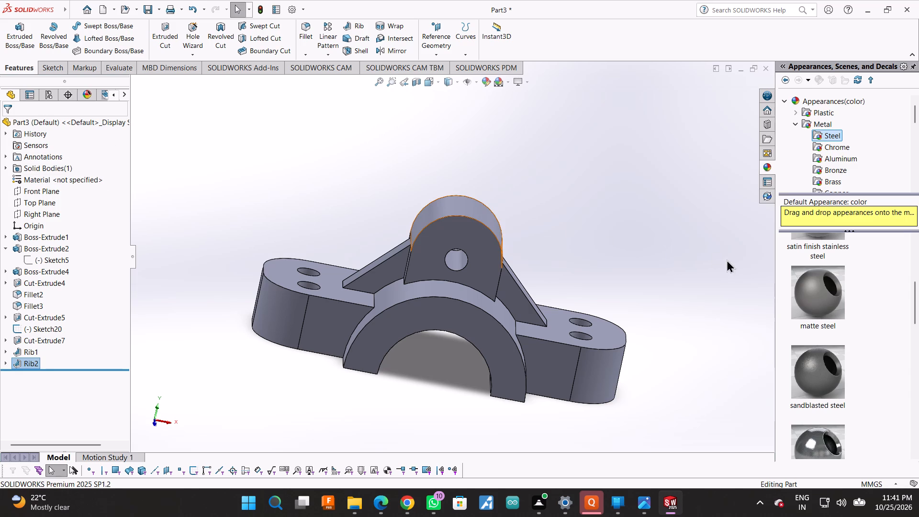
pyautogui.moveTo(775, 267); pyautogui.dragTo(918, 265)
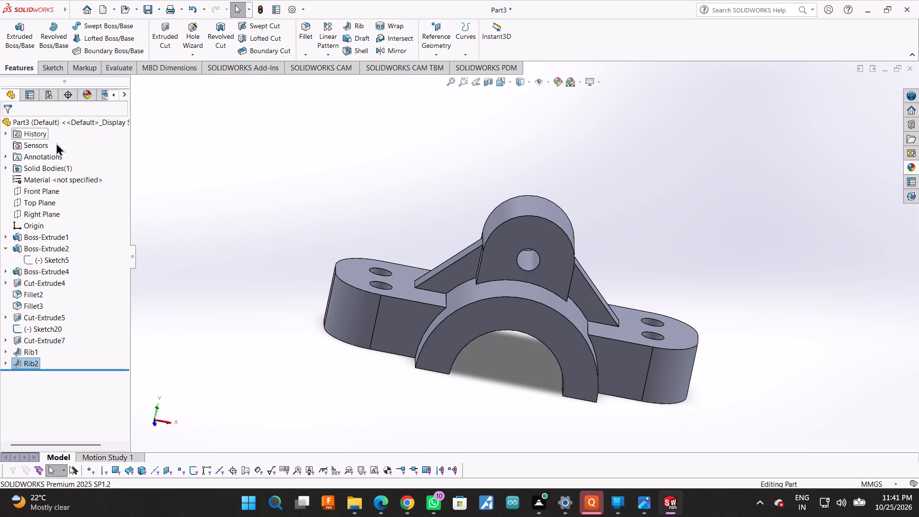
# Edit the appearance of Rib2 and set its color to the slightly bluish bright green basic color.
pyautogui.click(558, 84)
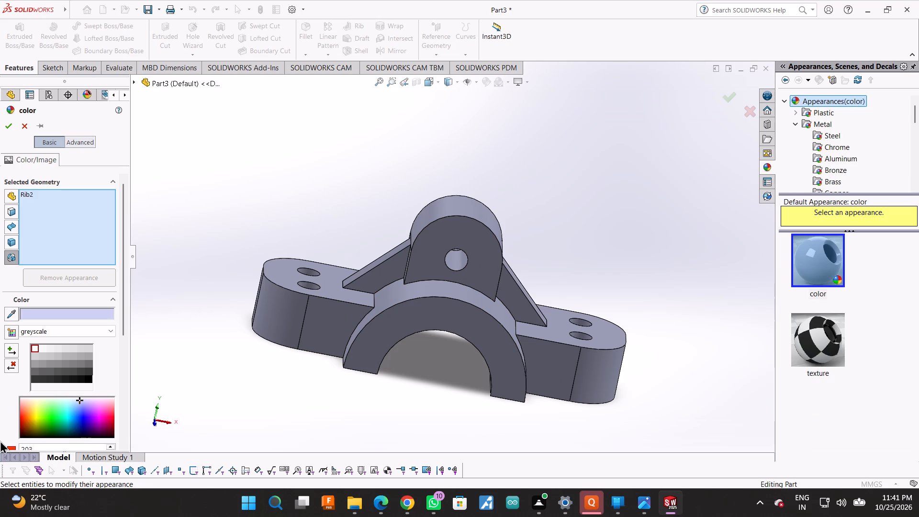
pyautogui.click(74, 316)
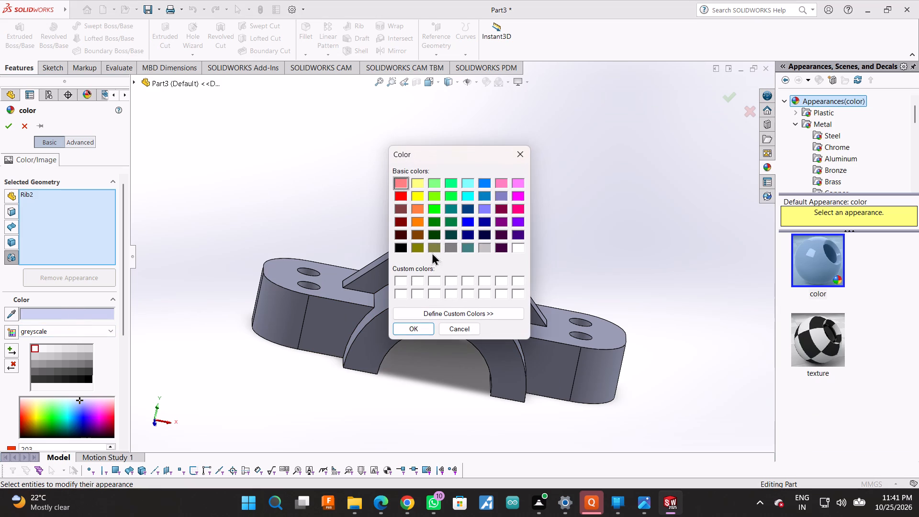
pyautogui.click(451, 196)
pyautogui.click(425, 336)
pyautogui.click(423, 332)
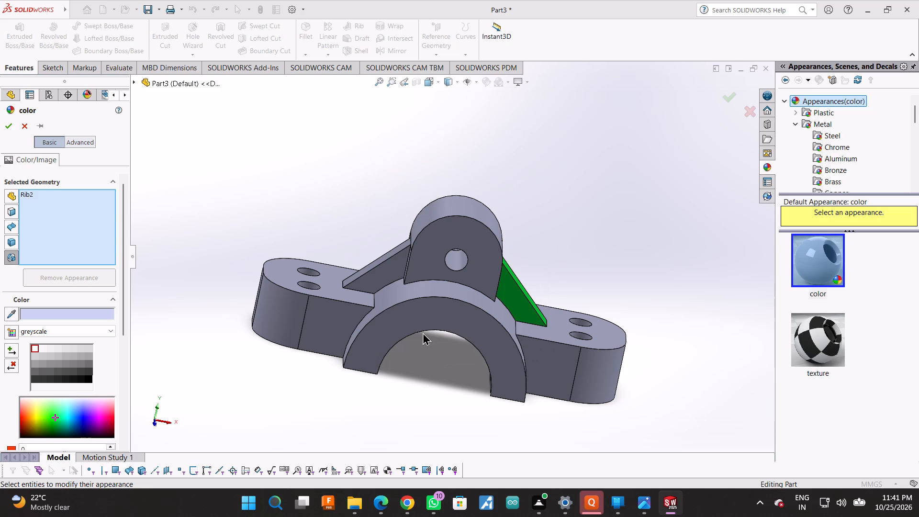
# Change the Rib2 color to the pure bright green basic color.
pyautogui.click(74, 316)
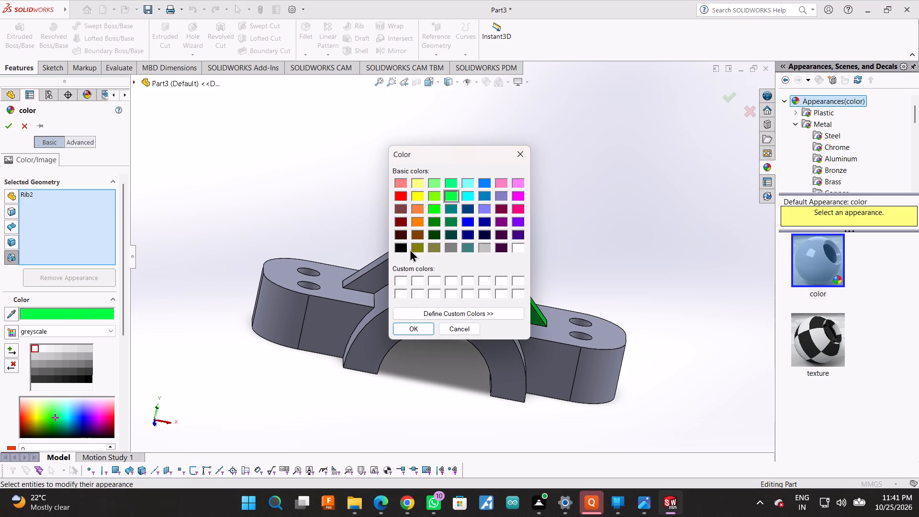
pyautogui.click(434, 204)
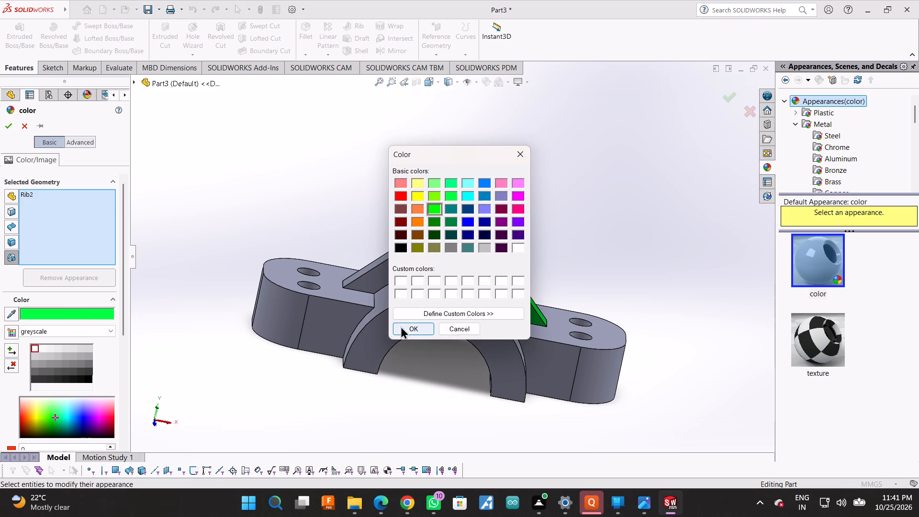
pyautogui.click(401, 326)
# Add the rest of the part's features to the color selection by box-selecting the whole model.
pyautogui.moveTo(271, 146); pyautogui.dragTo(619, 451)
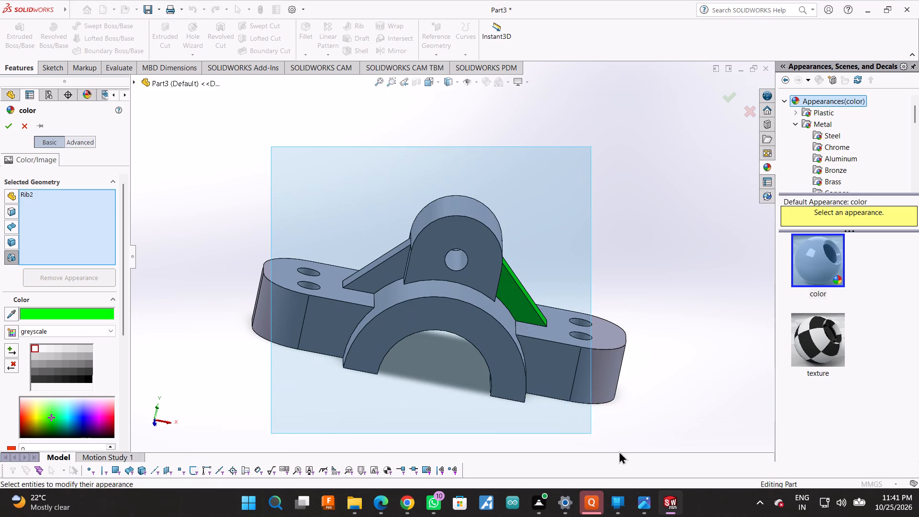
pyautogui.moveTo(619, 451); pyautogui.dragTo(644, 457)
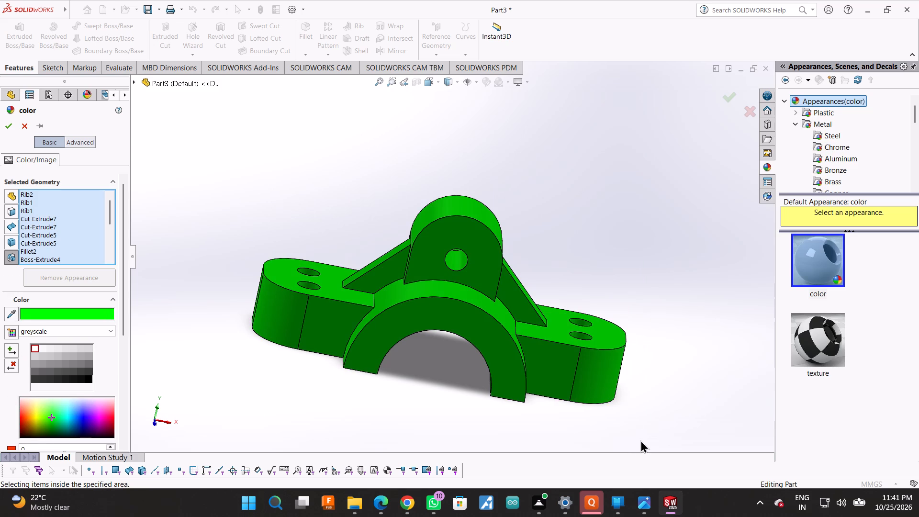
pyautogui.moveTo(553, 281); pyautogui.dragTo(547, 284, button='middle')
pyautogui.moveTo(540, 287); pyautogui.dragTo(537, 236, button='middle')
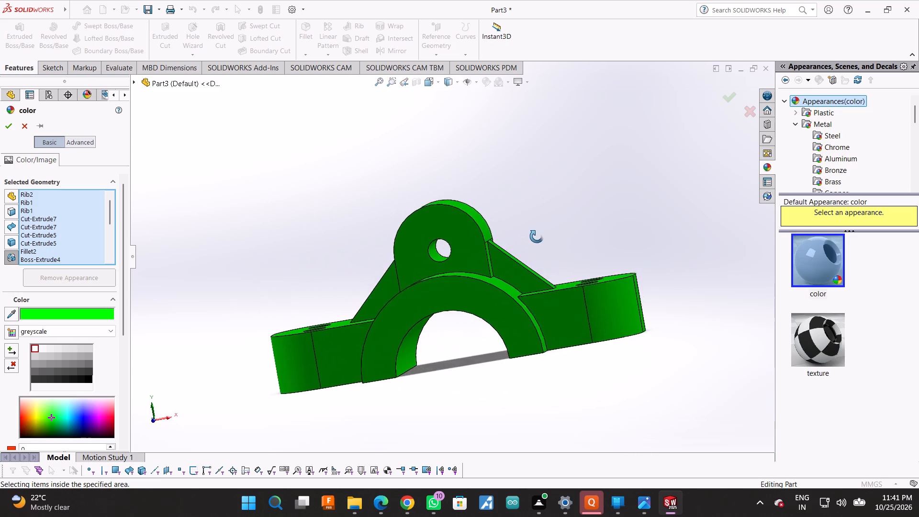
pyautogui.moveTo(537, 236); pyautogui.dragTo(560, 348, button='middle')
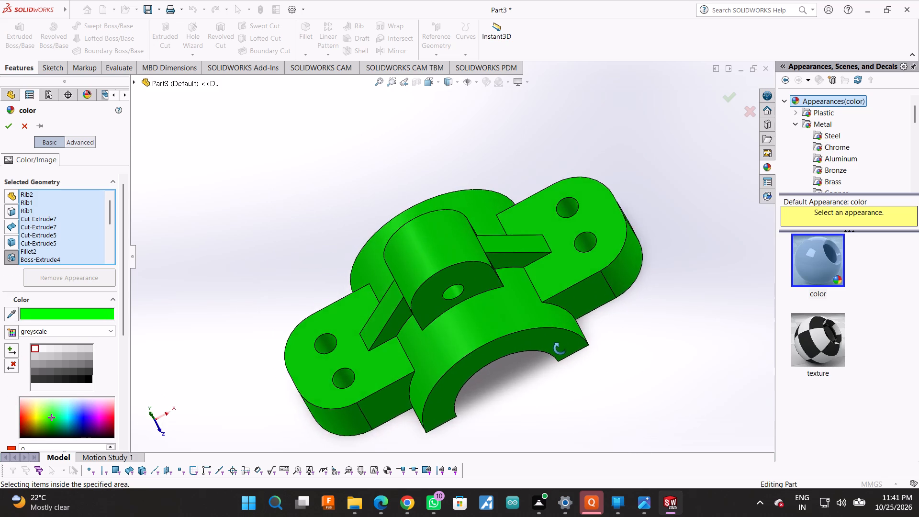
pyautogui.moveTo(560, 348); pyautogui.dragTo(564, 257, button='middle')
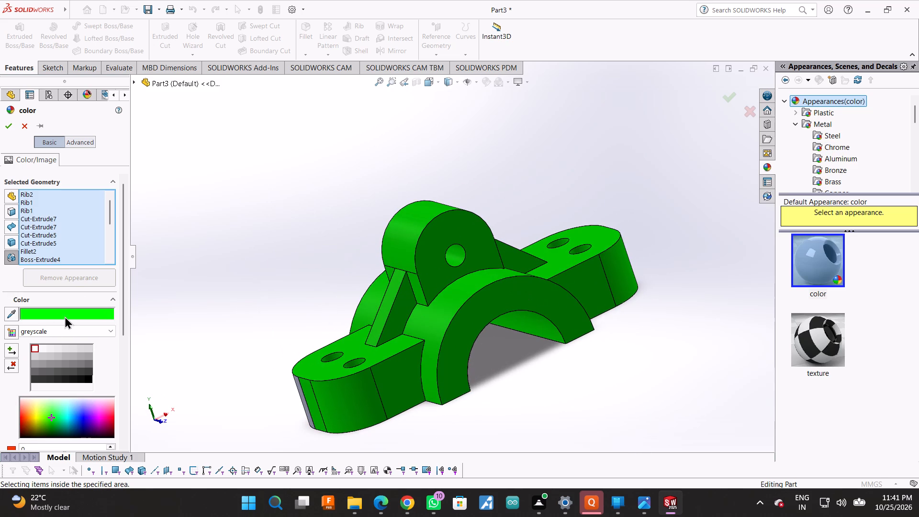
# Set the color of all selected features to the slightly bluish bright green basic color.
pyautogui.click(65, 316)
pyautogui.click(448, 197)
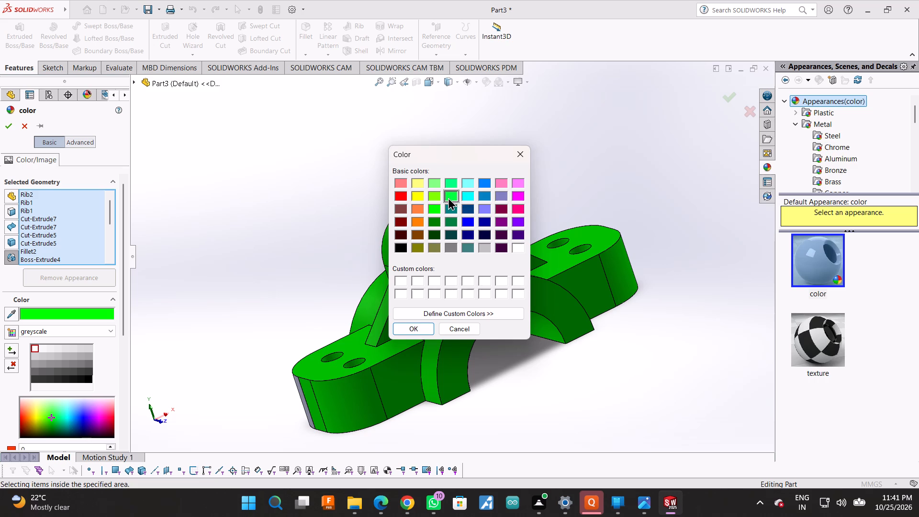
pyautogui.click(397, 326)
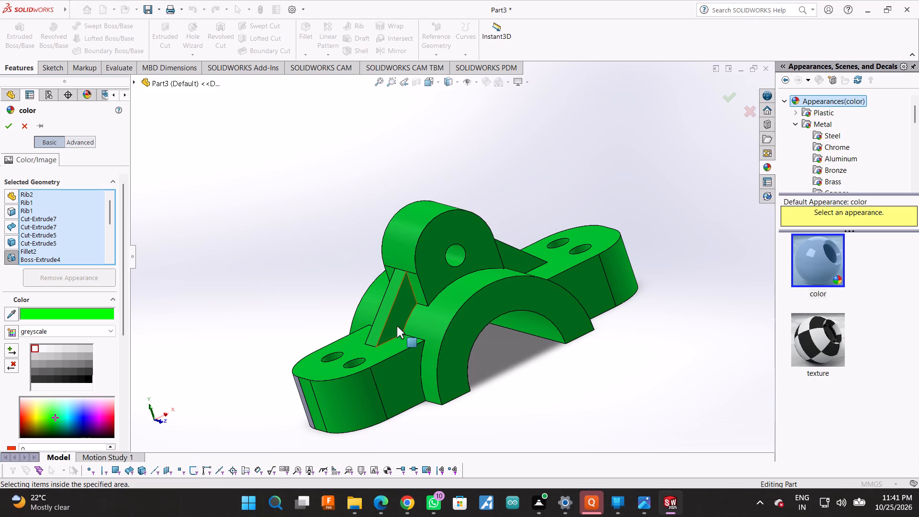
# Add the still grey rounded corner feature Fillet3 on the side lug to the color selection.
pyautogui.moveTo(621, 219); pyautogui.dragTo(627, 326, button='middle')
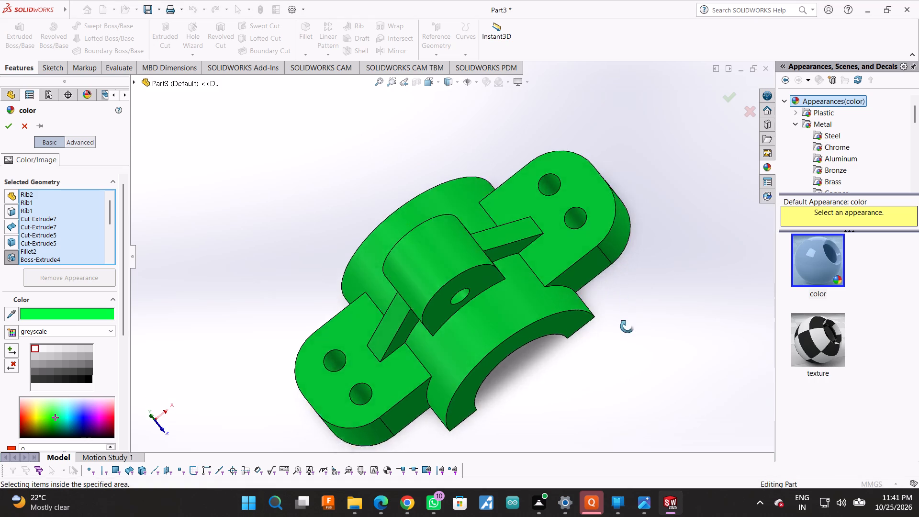
pyautogui.moveTo(627, 326); pyautogui.dragTo(318, 393, button='middle')
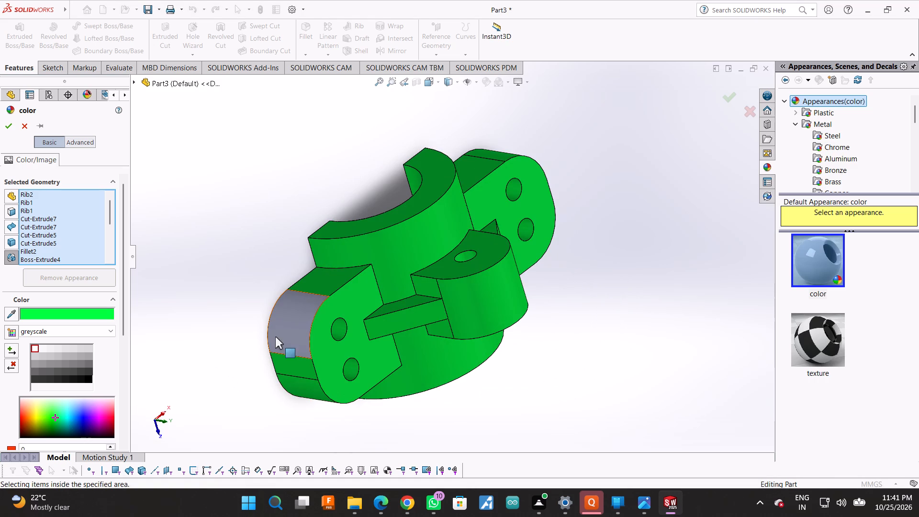
pyautogui.click(286, 330)
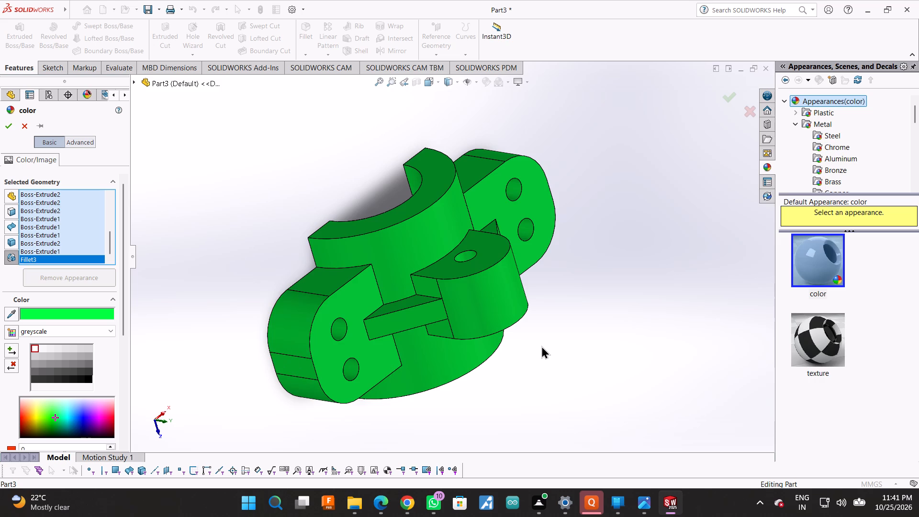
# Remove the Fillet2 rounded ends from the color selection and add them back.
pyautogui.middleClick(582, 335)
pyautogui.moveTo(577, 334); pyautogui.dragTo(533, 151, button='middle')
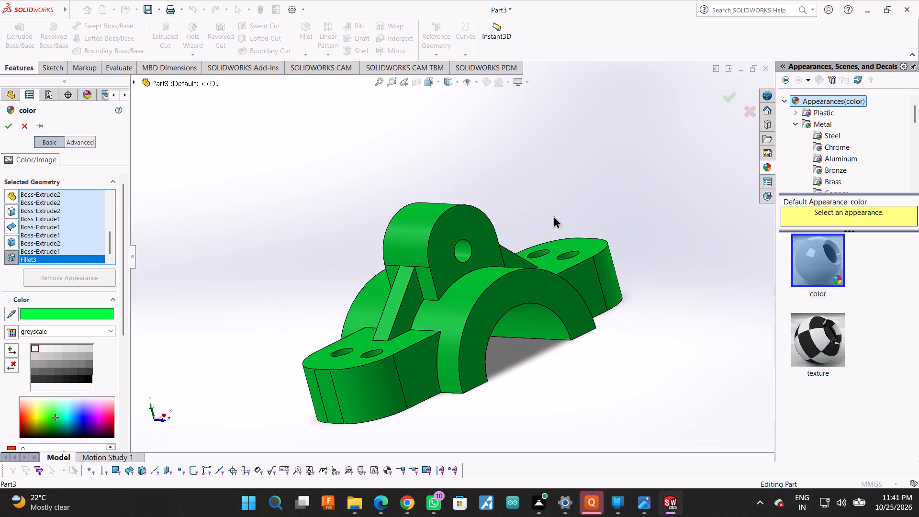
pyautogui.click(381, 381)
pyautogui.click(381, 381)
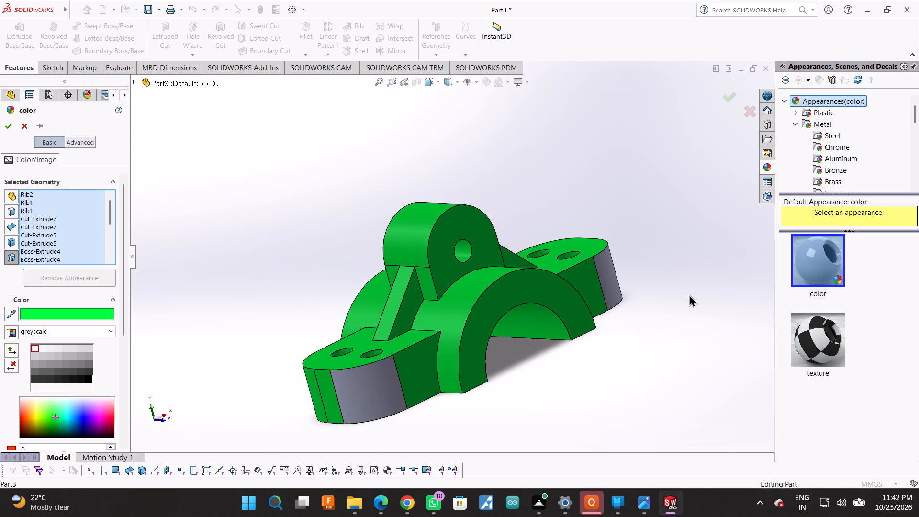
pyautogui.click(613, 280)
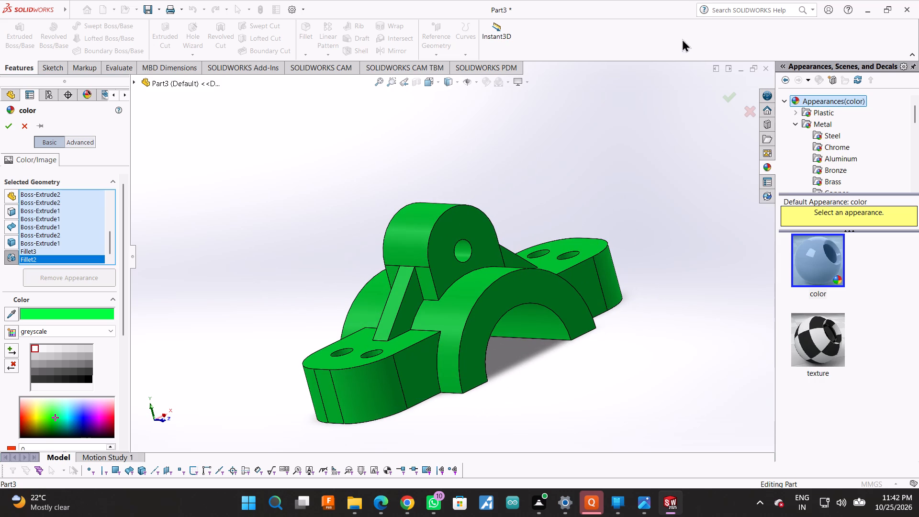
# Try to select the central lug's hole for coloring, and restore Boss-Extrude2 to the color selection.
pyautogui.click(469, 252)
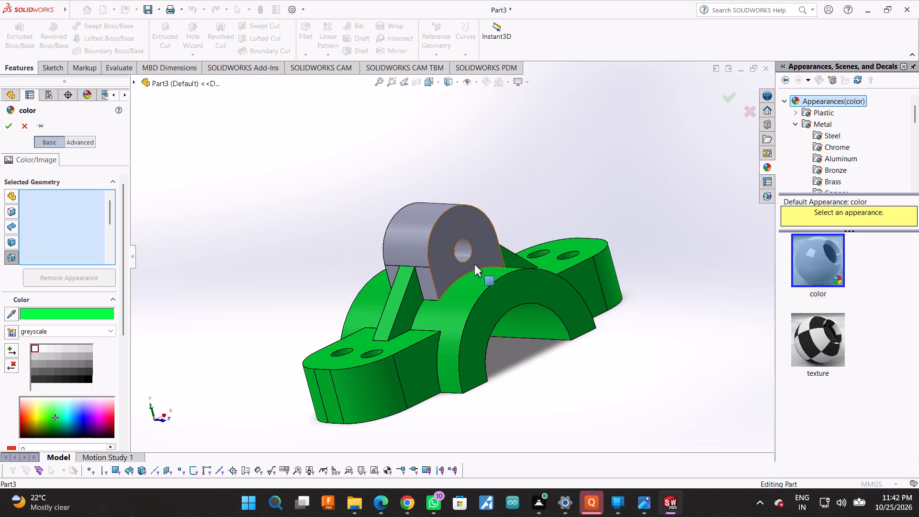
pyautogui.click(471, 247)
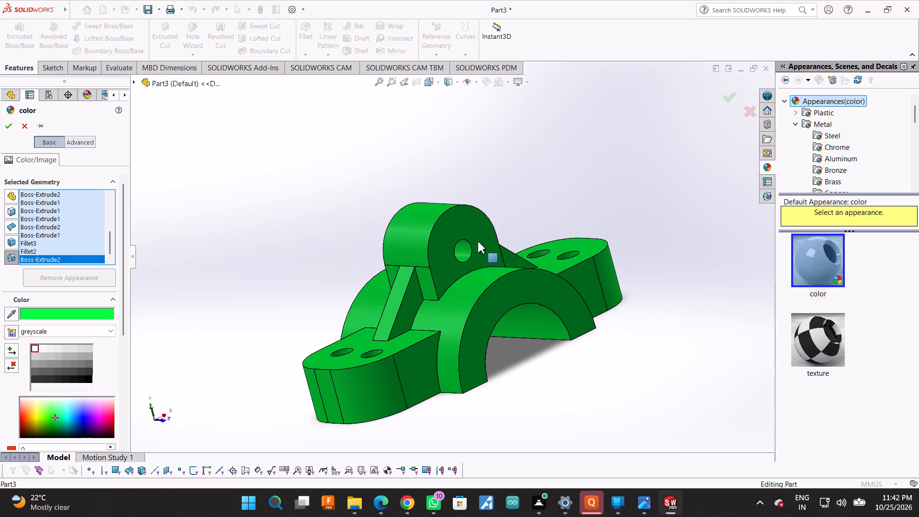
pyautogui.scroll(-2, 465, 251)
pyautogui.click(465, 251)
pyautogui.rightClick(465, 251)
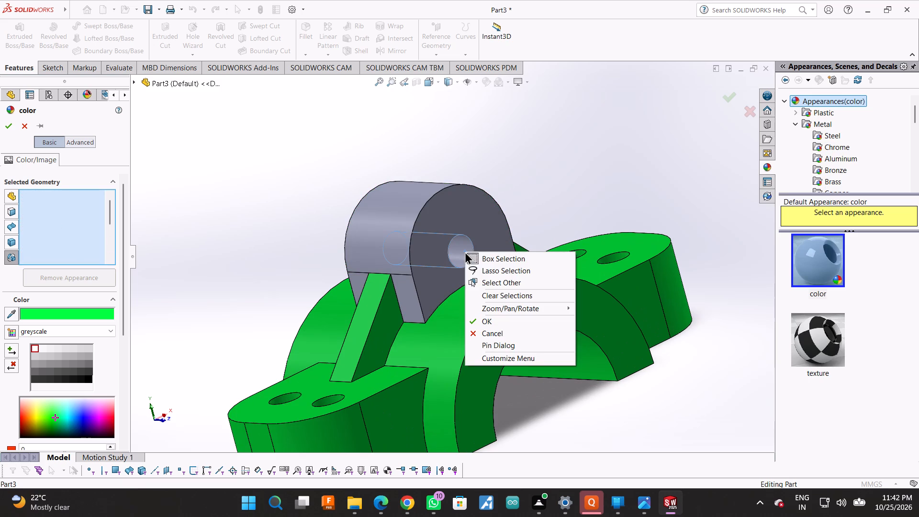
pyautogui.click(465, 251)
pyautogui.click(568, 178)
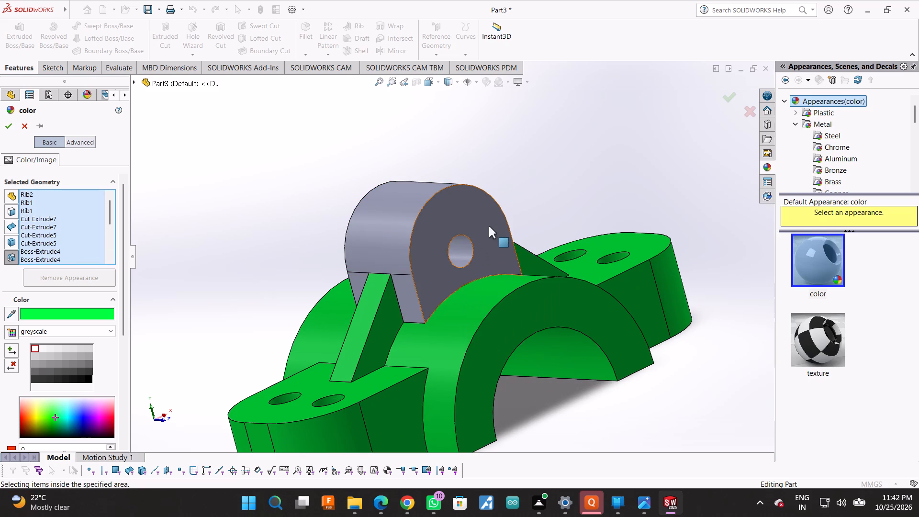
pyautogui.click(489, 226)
# Check the part from several angles for uncolored faces and accept the green color for all selected features.
pyautogui.scroll(2, 546, 205)
pyautogui.moveTo(604, 200); pyautogui.dragTo(607, 200, button='middle')
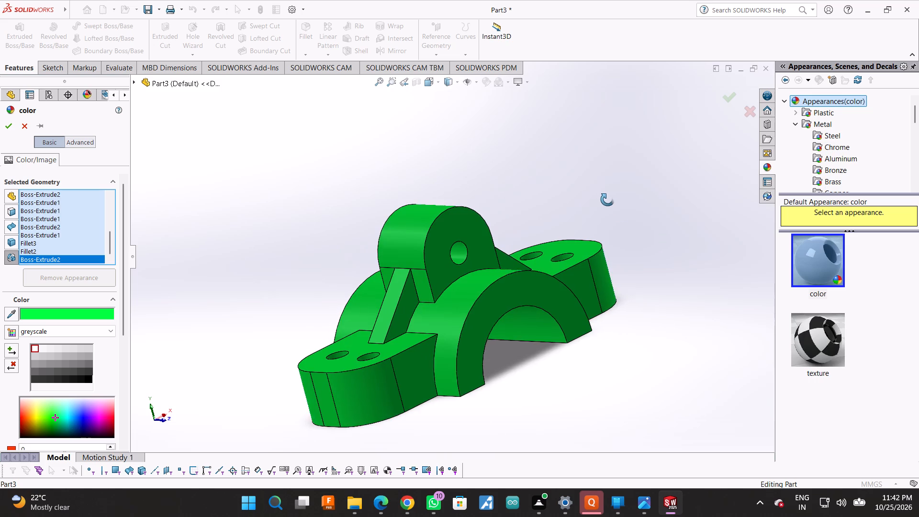
pyautogui.moveTo(607, 200); pyautogui.dragTo(629, 241, button='middle')
pyautogui.scroll(1, 616, 297)
pyautogui.middleClick(616, 297)
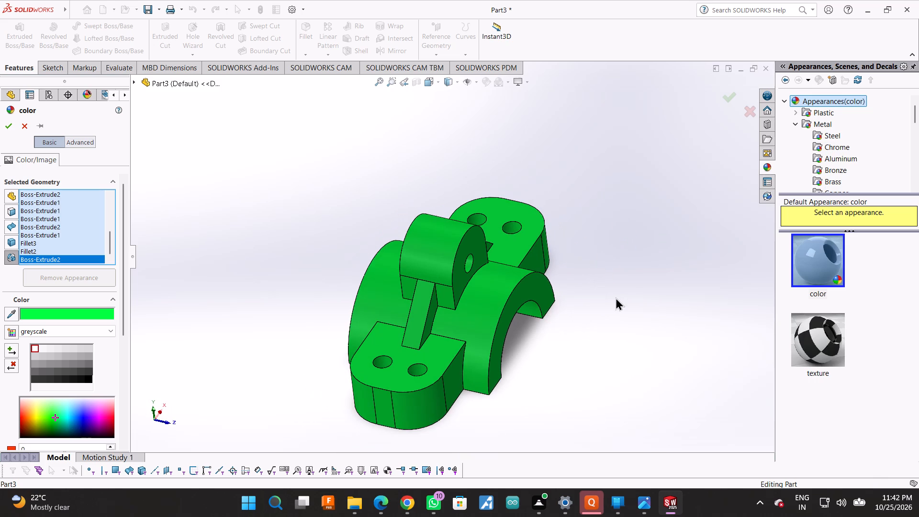
pyautogui.moveTo(604, 302); pyautogui.dragTo(227, 391, button='middle')
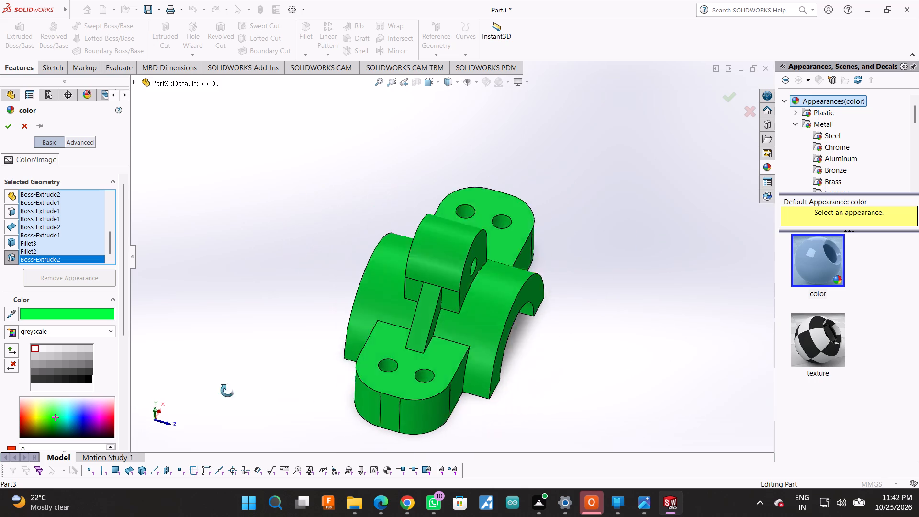
pyautogui.moveTo(227, 391); pyautogui.dragTo(232, 391, button='middle')
pyautogui.middleClick(212, 387)
pyautogui.scroll(2, 357, 370)
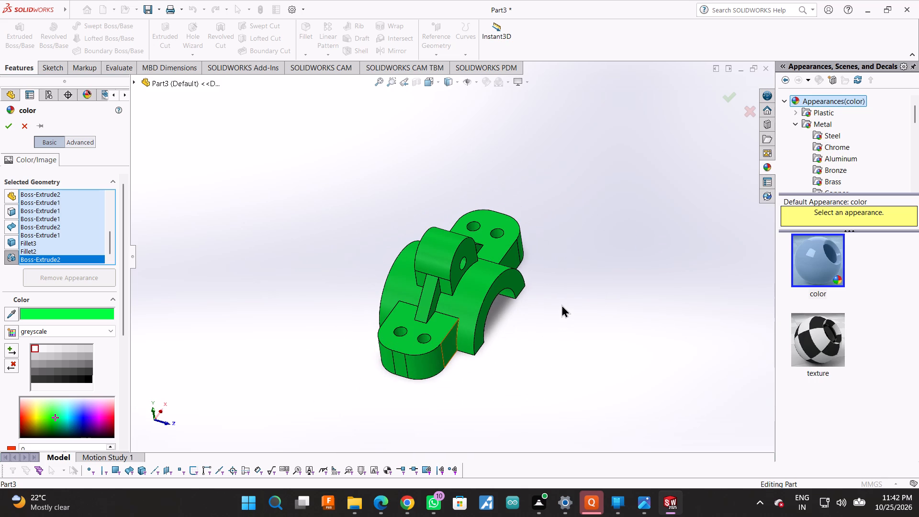
pyautogui.scroll(-2, 561, 304)
pyautogui.scroll(4, 561, 304)
pyautogui.scroll(-2, 413, 258)
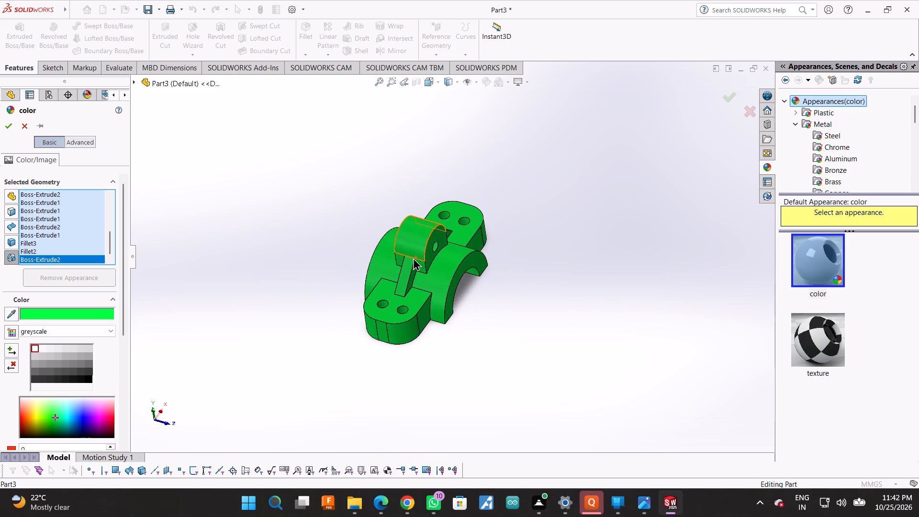
pyautogui.scroll(-2, 413, 258)
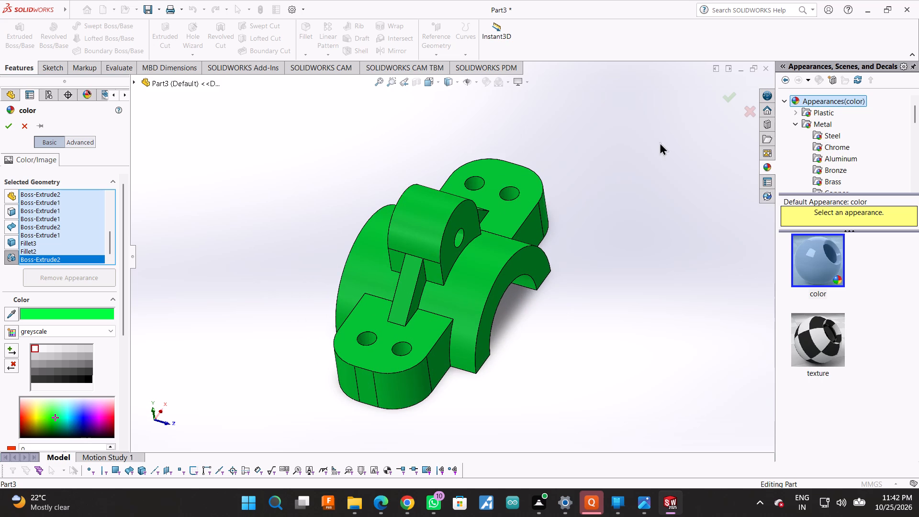
pyautogui.click(728, 98)
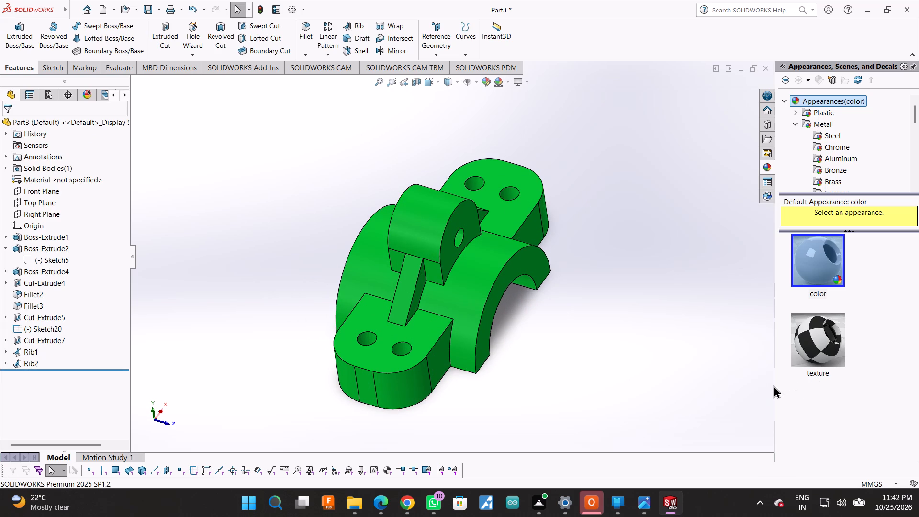
# Review the green part in an enlarged view area, looking at the lugs, ribs and half-round bore.
pyautogui.moveTo(777, 385); pyautogui.dragTo(917, 409)
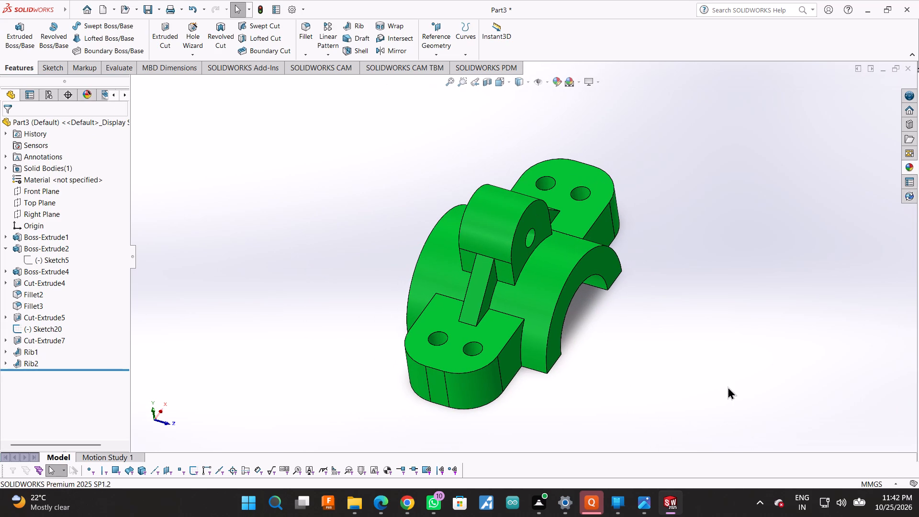
pyautogui.moveTo(619, 303); pyautogui.dragTo(558, 345, button='middle')
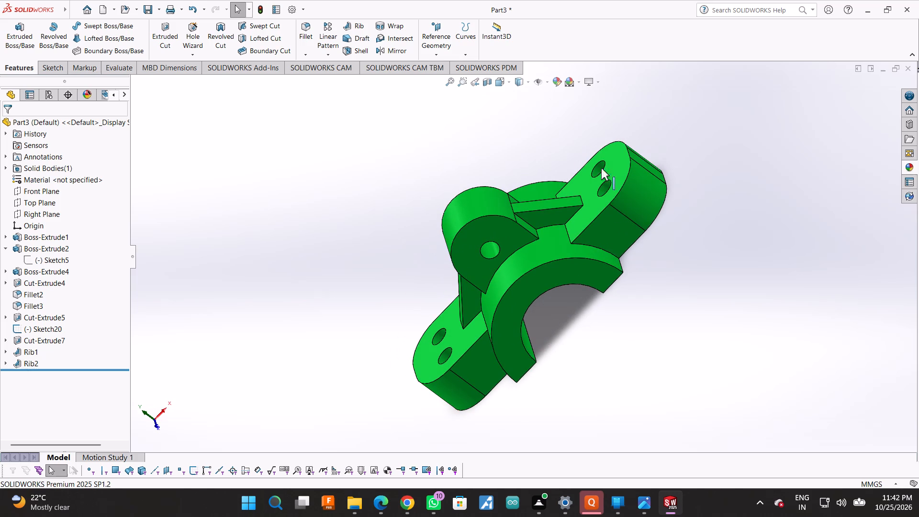
pyautogui.moveTo(625, 135); pyautogui.dragTo(640, 140, button='middle')
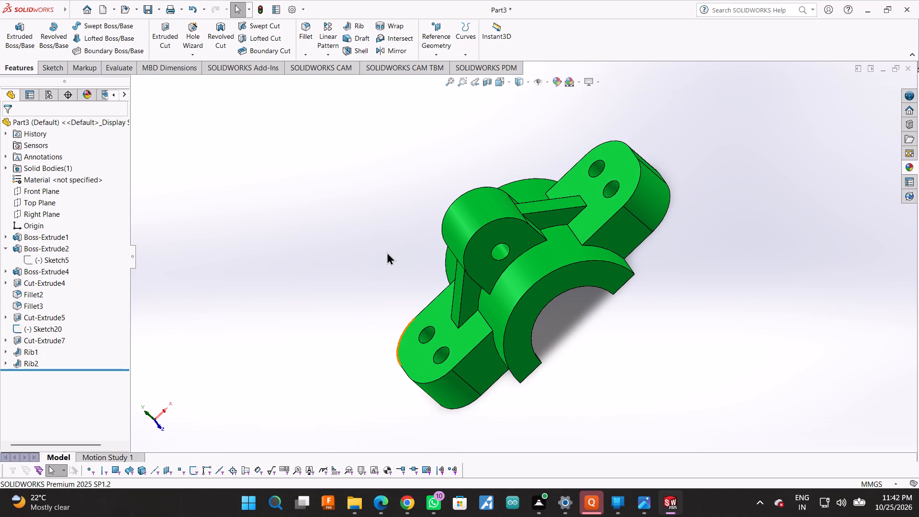
pyautogui.scroll(-2, 391, 252)
pyautogui.scroll(2, 391, 252)
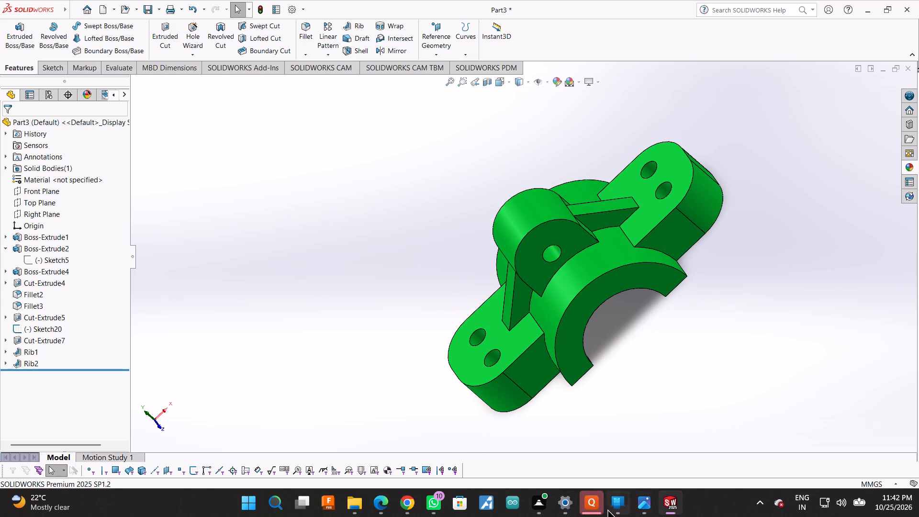
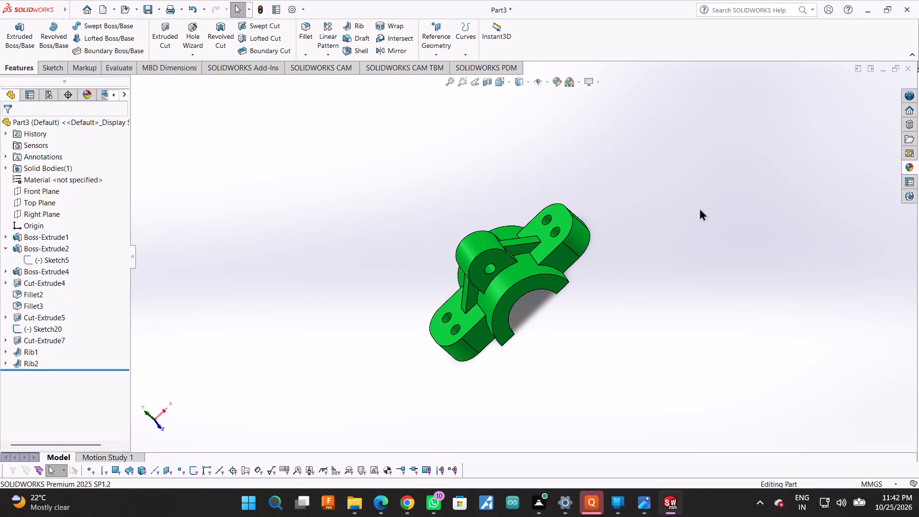
# Examine the green part from above, the front and both sides, checking the central lug, ribs and end flanges.
pyautogui.moveTo(597, 245); pyautogui.dragTo(713, 258)
pyautogui.scroll(-2, 673, 265)
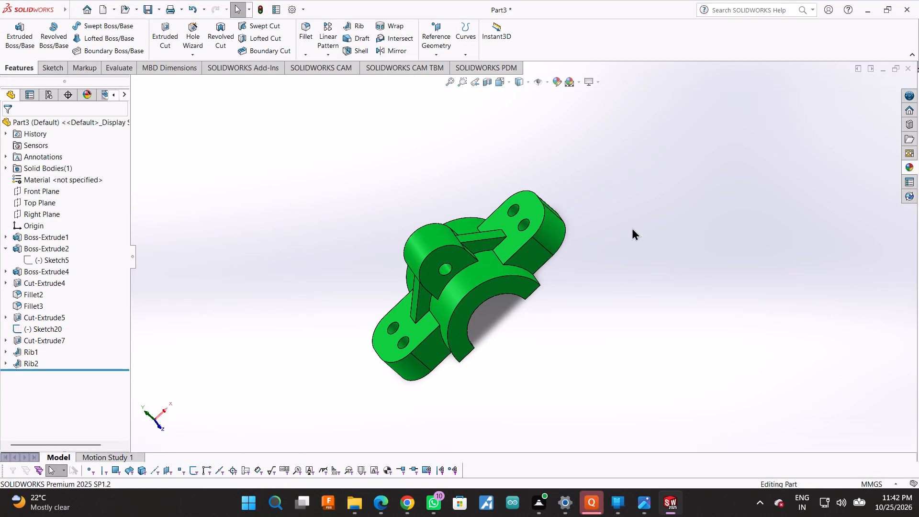
pyautogui.scroll(-2, 664, 218)
pyautogui.scroll(2, 547, 253)
pyautogui.rightClick(566, 272)
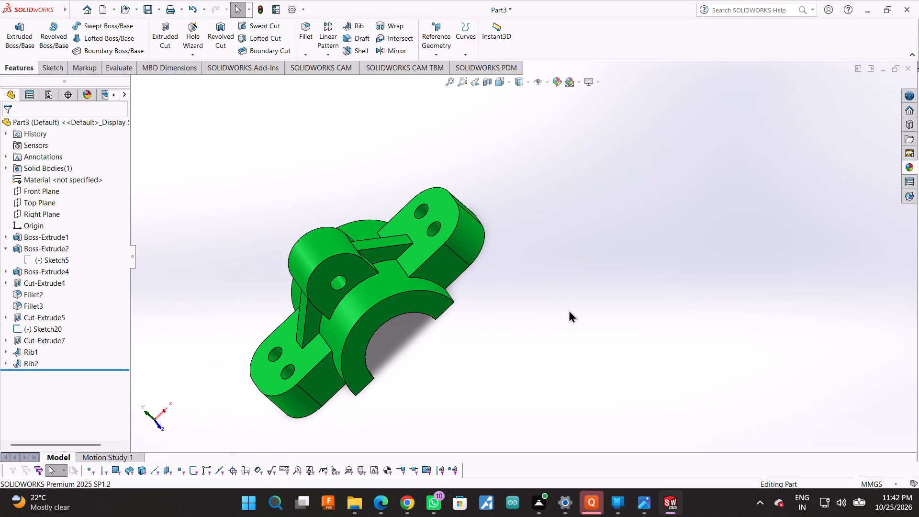
pyautogui.click(577, 320)
pyautogui.scroll(2, 717, 278)
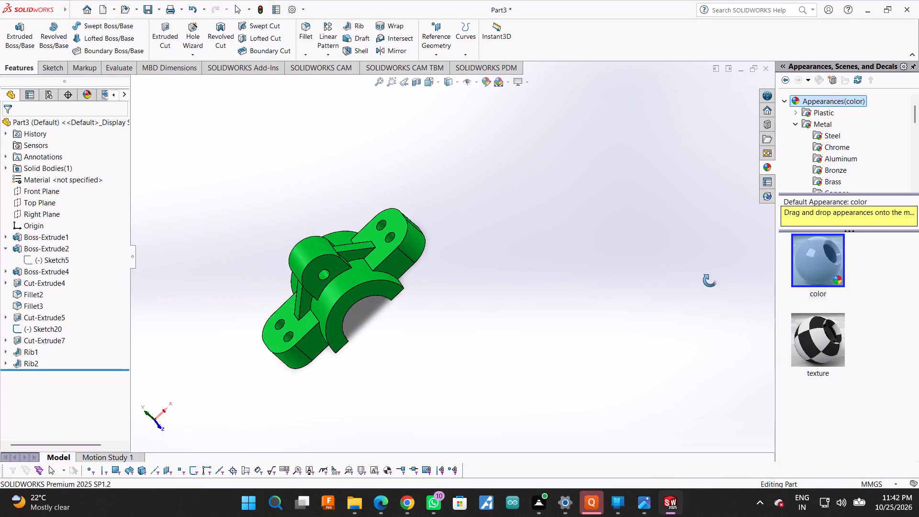
pyautogui.scroll(2, 710, 281)
pyautogui.moveTo(312, 287); pyautogui.dragTo(320, 230)
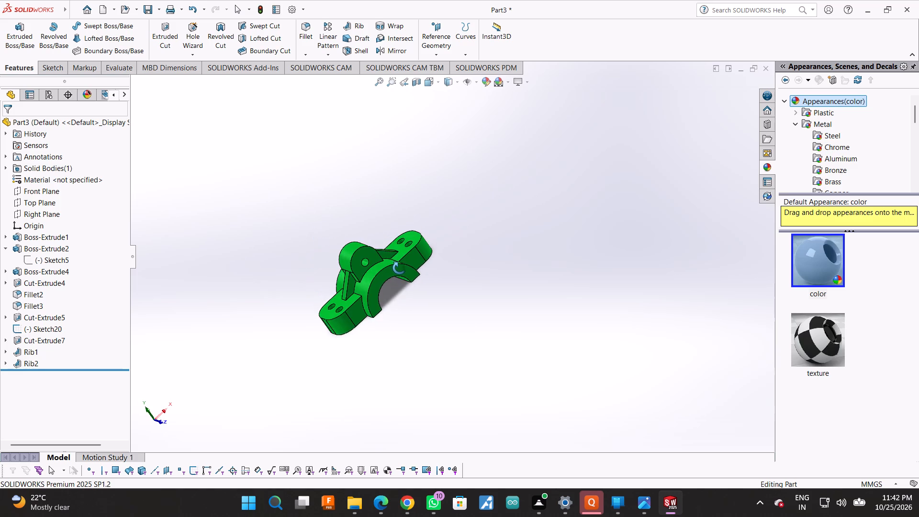
pyautogui.scroll(-4, 400, 270)
pyautogui.moveTo(290, 275); pyautogui.dragTo(254, 281)
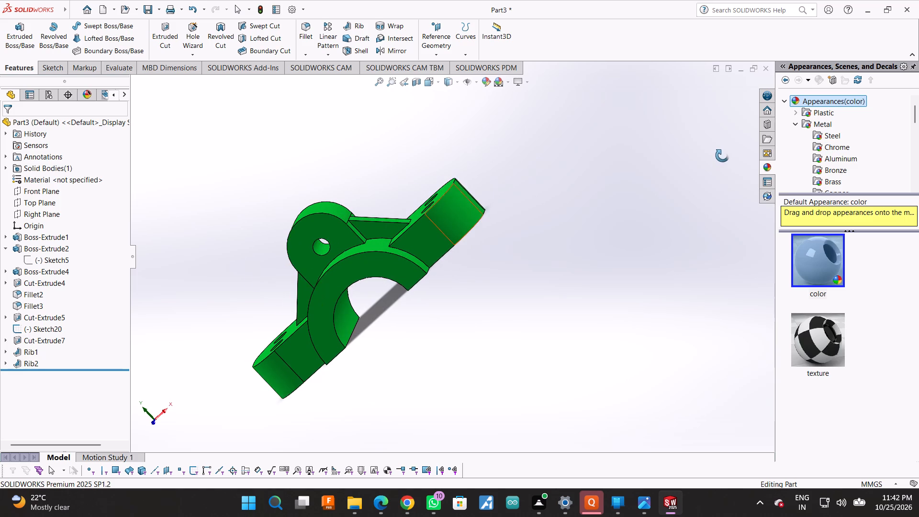
pyautogui.moveTo(722, 156); pyautogui.dragTo(798, 206)
pyautogui.moveTo(402, 348); pyautogui.dragTo(398, 302)
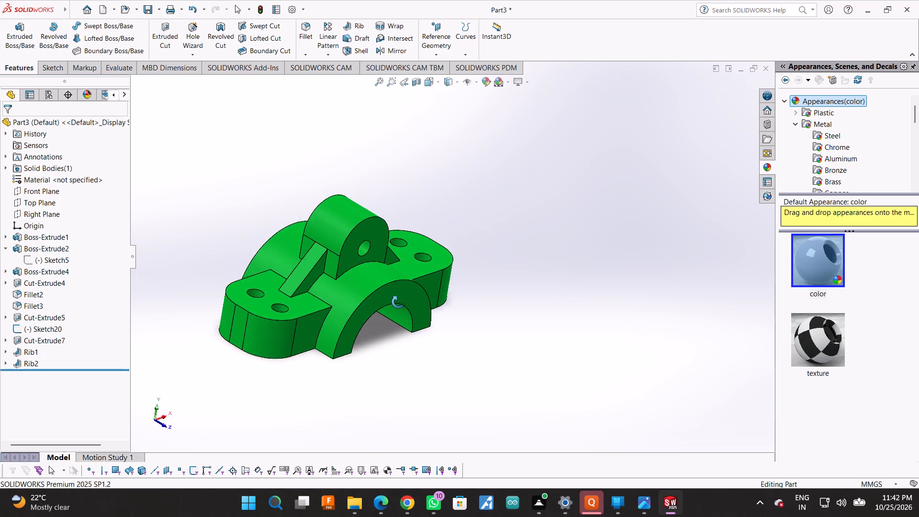
pyautogui.moveTo(398, 302); pyautogui.dragTo(351, 277)
pyautogui.moveTo(343, 276); pyautogui.dragTo(336, 274)
pyautogui.moveTo(335, 274); pyautogui.dragTo(371, 229)
pyautogui.moveTo(373, 228); pyautogui.dragTo(492, 227)
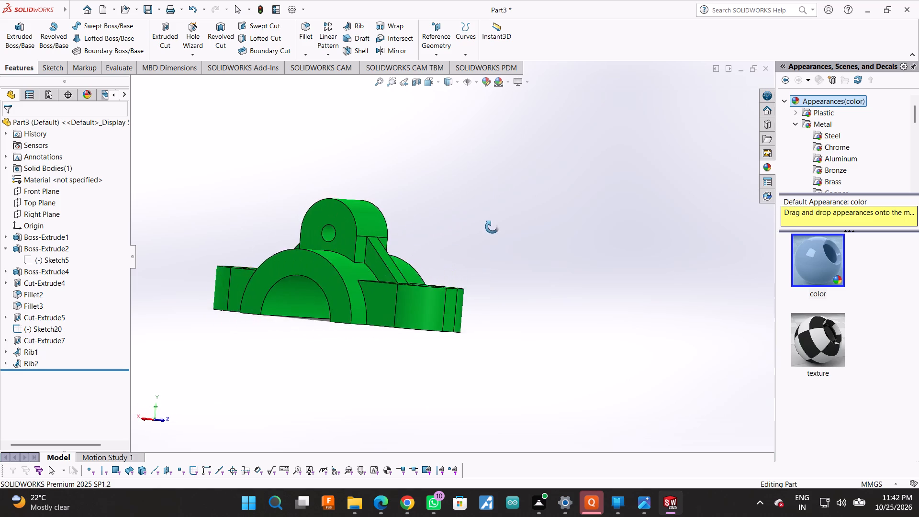
pyautogui.moveTo(492, 227); pyautogui.dragTo(461, 274)
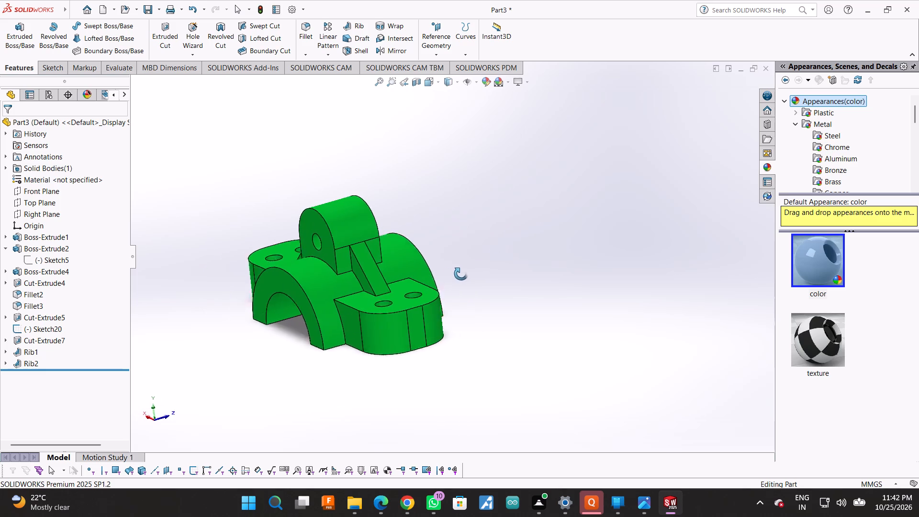
pyautogui.moveTo(461, 274); pyautogui.dragTo(402, 371)
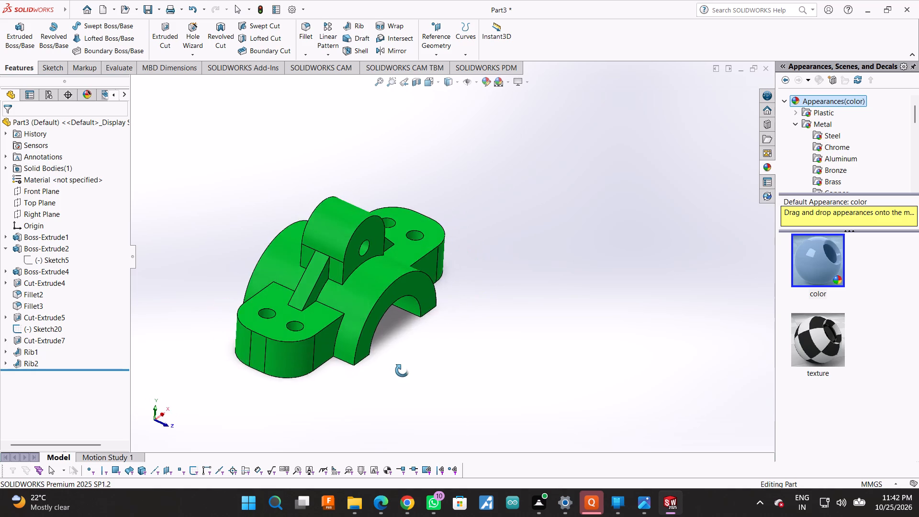
# Inspect the part's underside, half-round bore and flange holes, and return to its upper faces.
pyautogui.moveTo(402, 371); pyautogui.dragTo(460, 107)
pyautogui.scroll(-2, 301, 244)
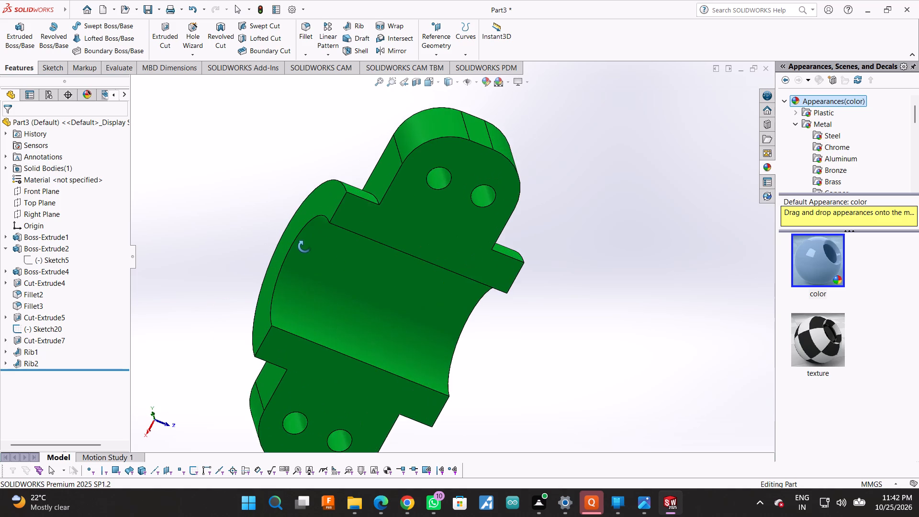
pyautogui.scroll(-2, 326, 255)
pyautogui.scroll(5, 376, 284)
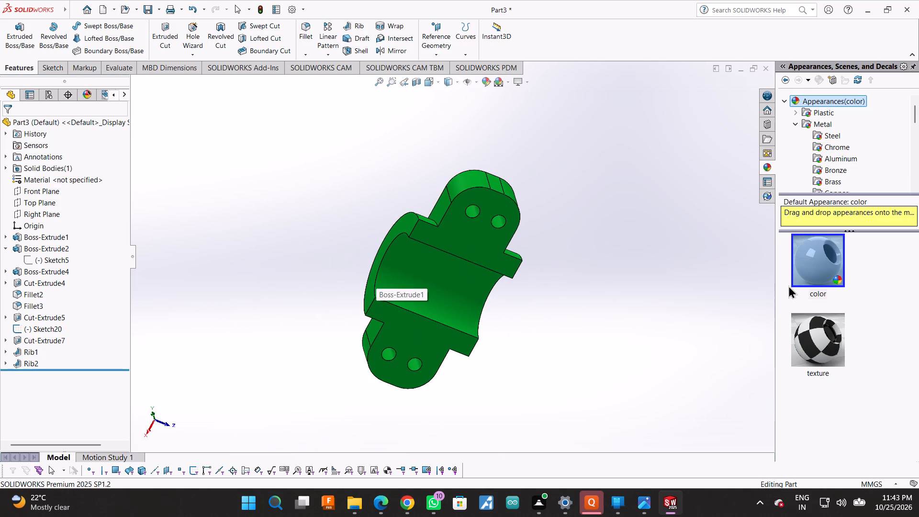
pyautogui.moveTo(586, 229); pyautogui.dragTo(578, 252)
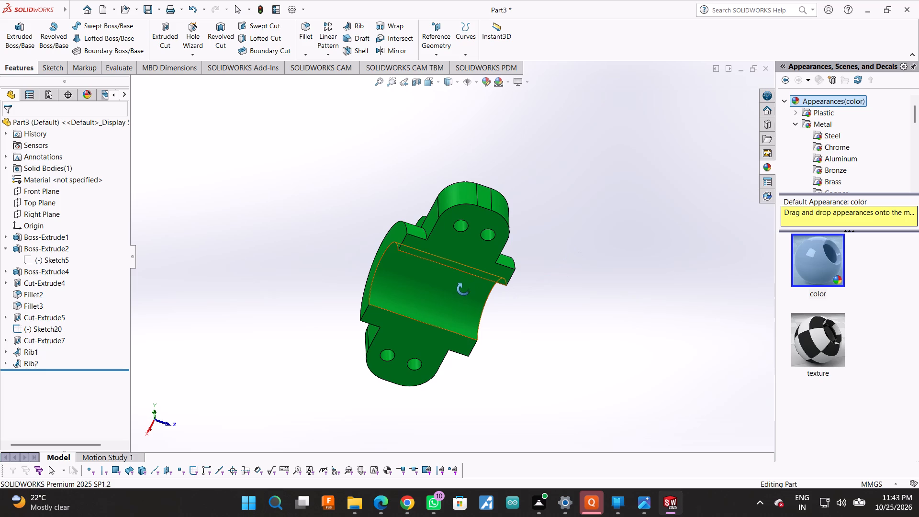
pyautogui.moveTo(593, 249); pyautogui.dragTo(536, 275)
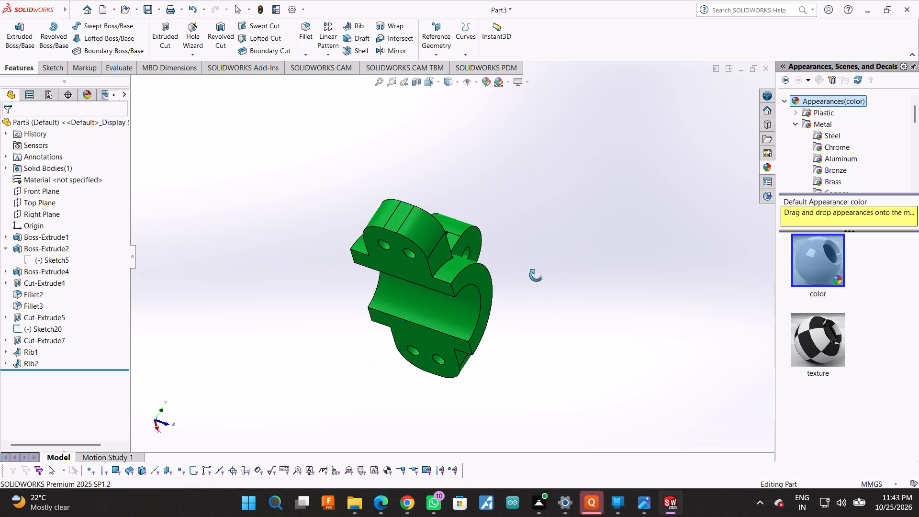
pyautogui.moveTo(536, 275); pyautogui.dragTo(441, 348)
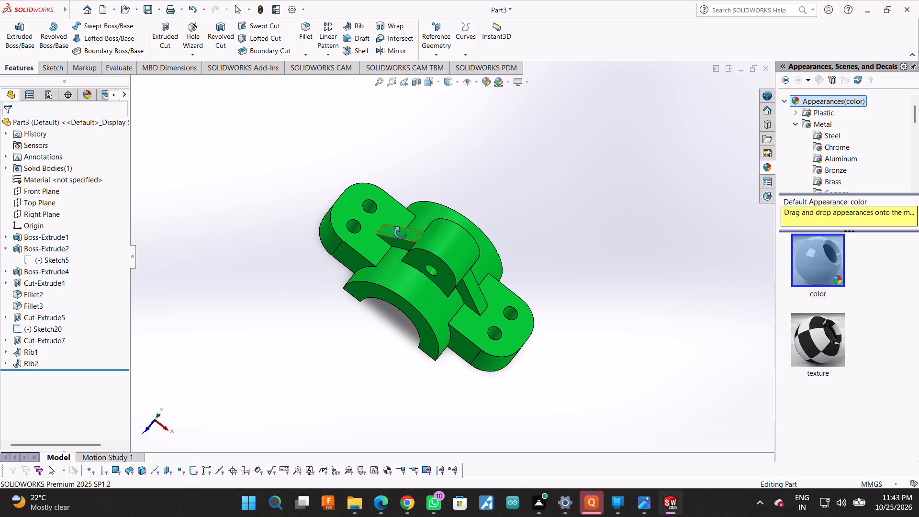
pyautogui.moveTo(553, 236); pyautogui.dragTo(525, 297)
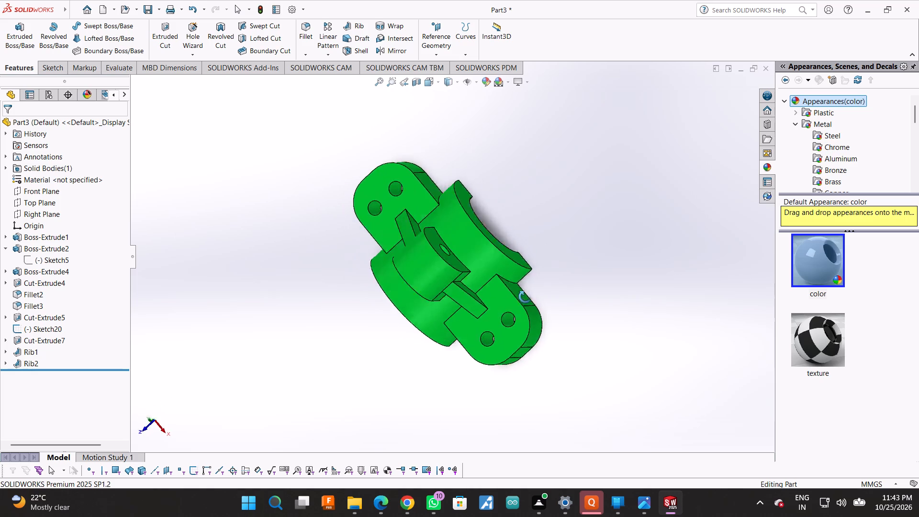
pyautogui.moveTo(525, 297); pyautogui.dragTo(538, 140)
# Examine the central lug, its hole and both ribs at closer range from several angles.
pyautogui.scroll(2, 542, 270)
pyautogui.scroll(-1, 544, 270)
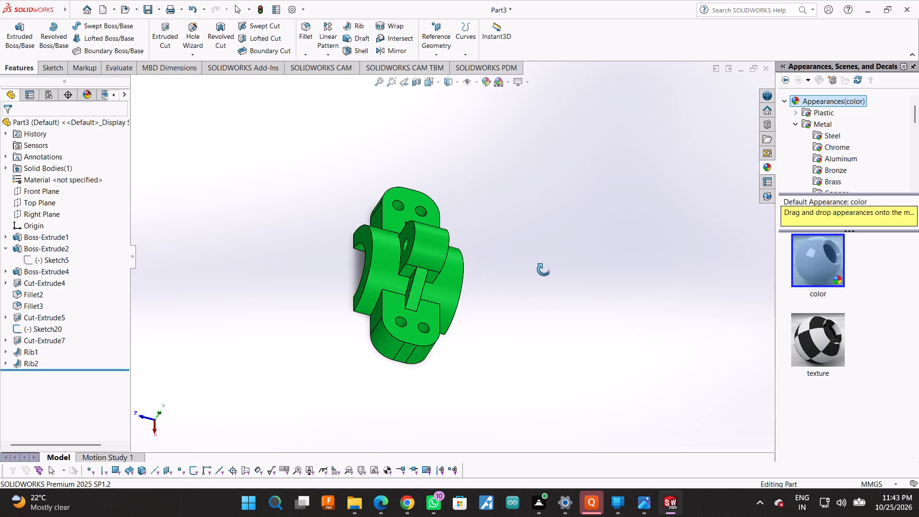
pyautogui.scroll(1, 544, 270)
pyautogui.scroll(2, 503, 261)
pyautogui.scroll(-4, 503, 261)
pyautogui.scroll(2, 586, 294)
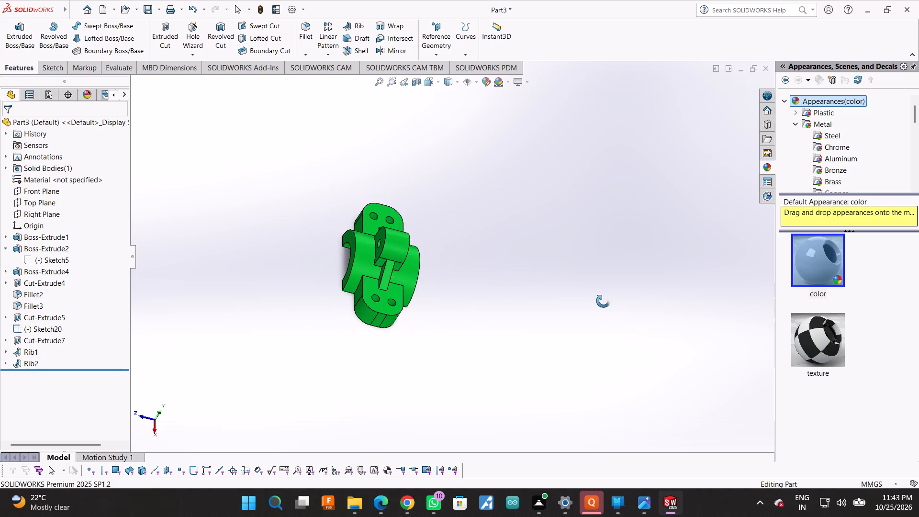
pyautogui.scroll(4, 603, 301)
pyautogui.scroll(-7, 379, 233)
pyautogui.scroll(-1, 471, 255)
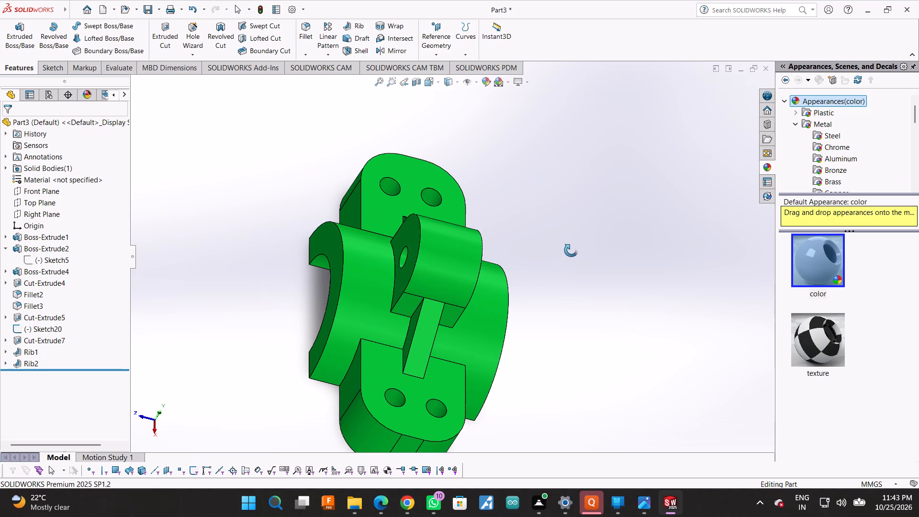
pyautogui.moveTo(571, 250); pyautogui.dragTo(465, 195)
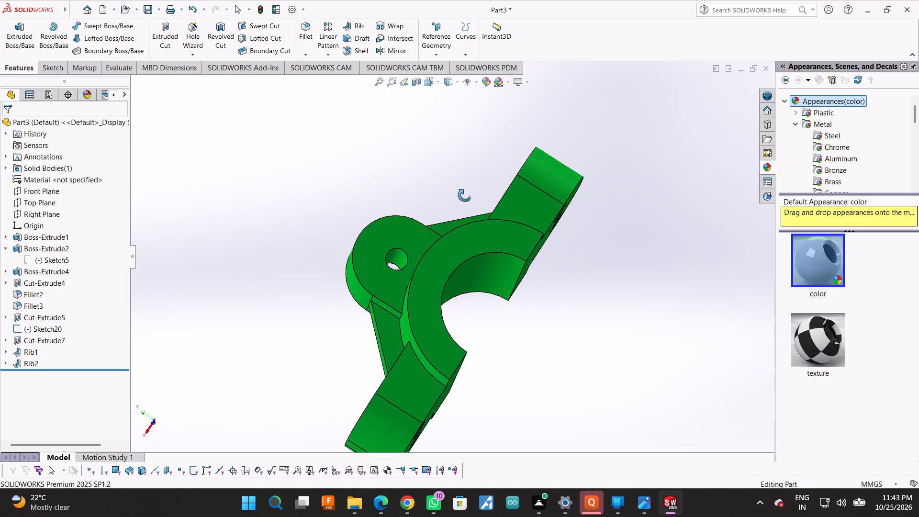
pyautogui.moveTo(465, 195); pyautogui.dragTo(615, 148)
pyautogui.scroll(1, 552, 234)
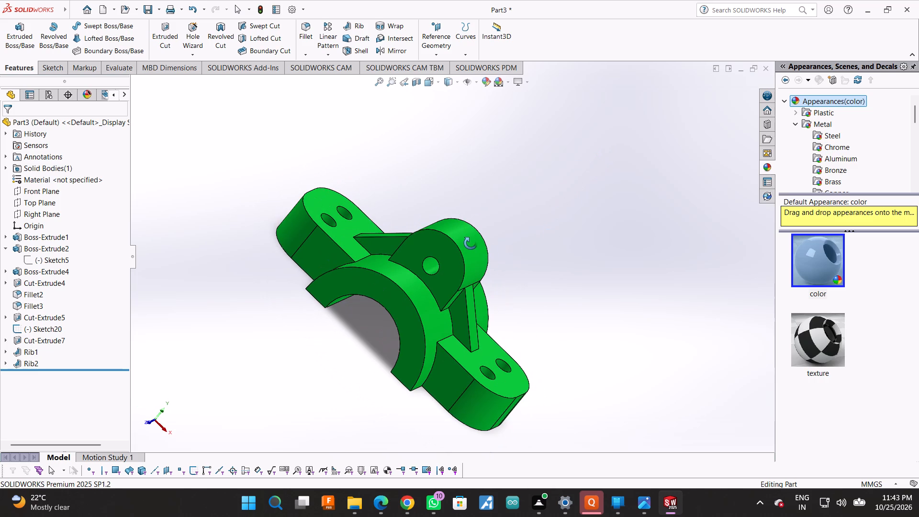
pyautogui.scroll(-2, 392, 224)
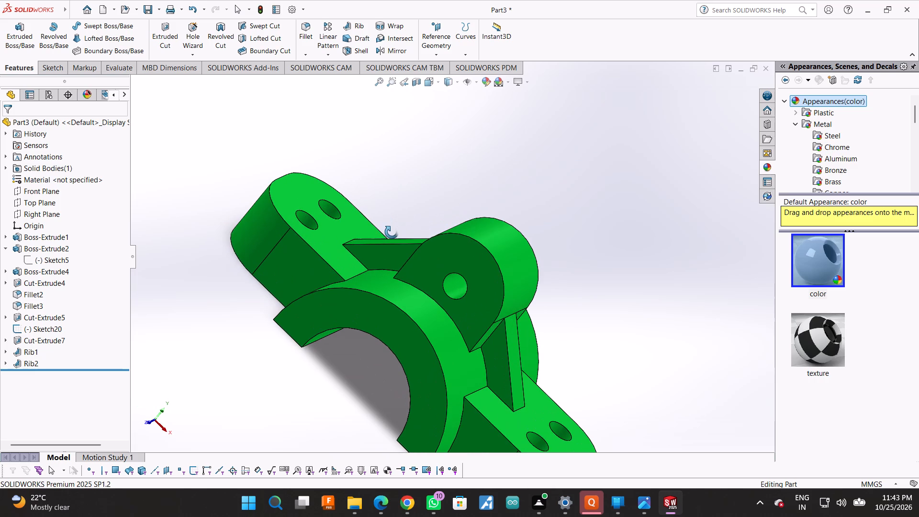
pyautogui.moveTo(556, 292); pyautogui.dragTo(599, 268)
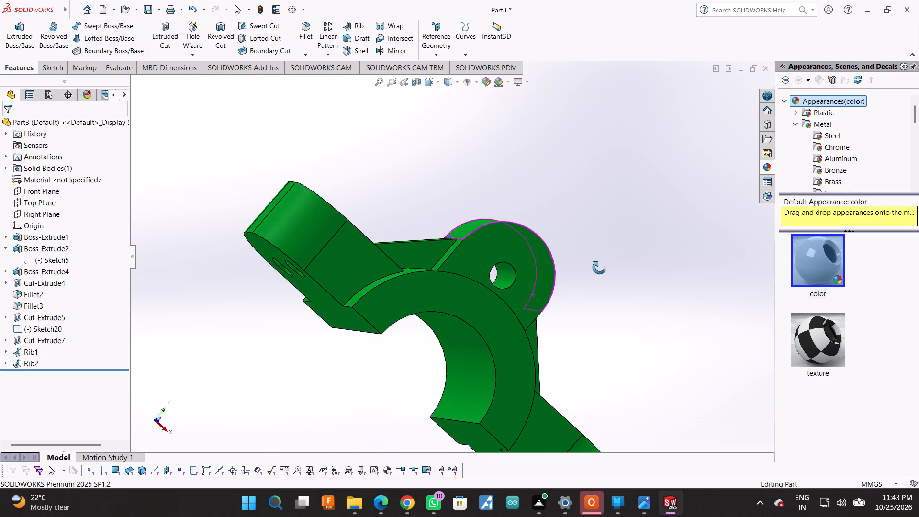
pyautogui.moveTo(599, 268); pyautogui.dragTo(570, 216)
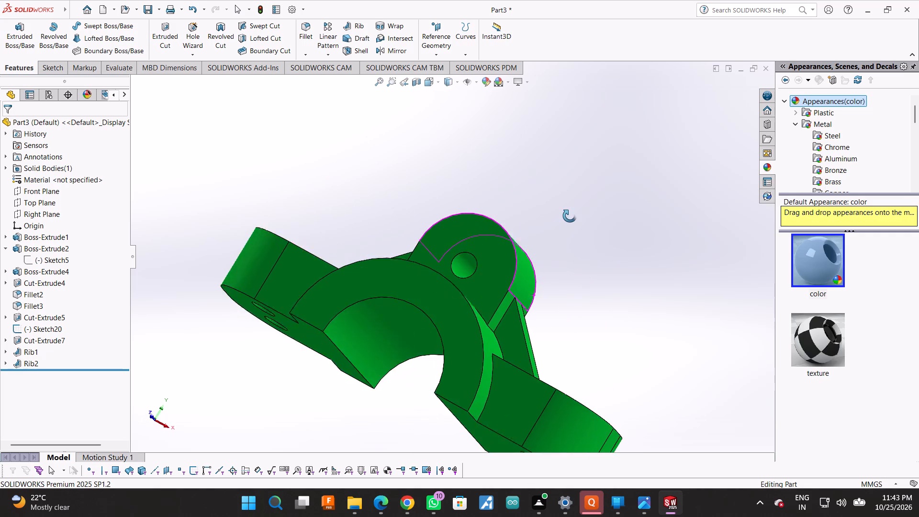
pyautogui.moveTo(570, 216); pyautogui.dragTo(409, 219)
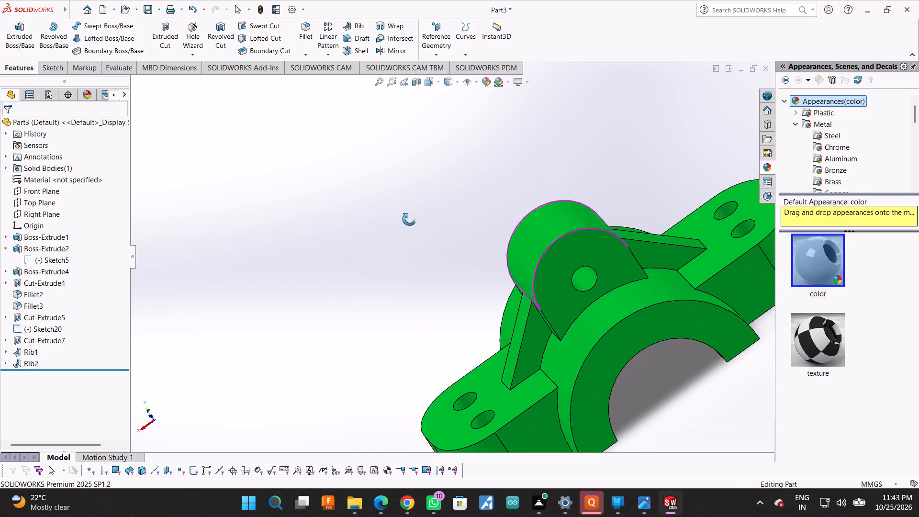
pyautogui.moveTo(409, 219); pyautogui.dragTo(431, 224)
# Review the whole part, including the half-round bore and the rounded flange ends.
pyautogui.scroll(2, 410, 265)
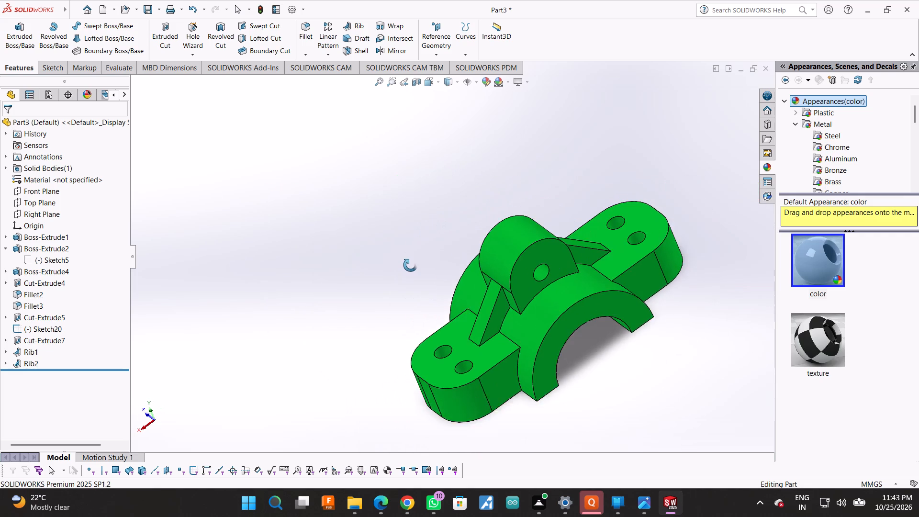
pyautogui.scroll(2, 410, 265)
pyautogui.moveTo(710, 267); pyautogui.dragTo(702, 254)
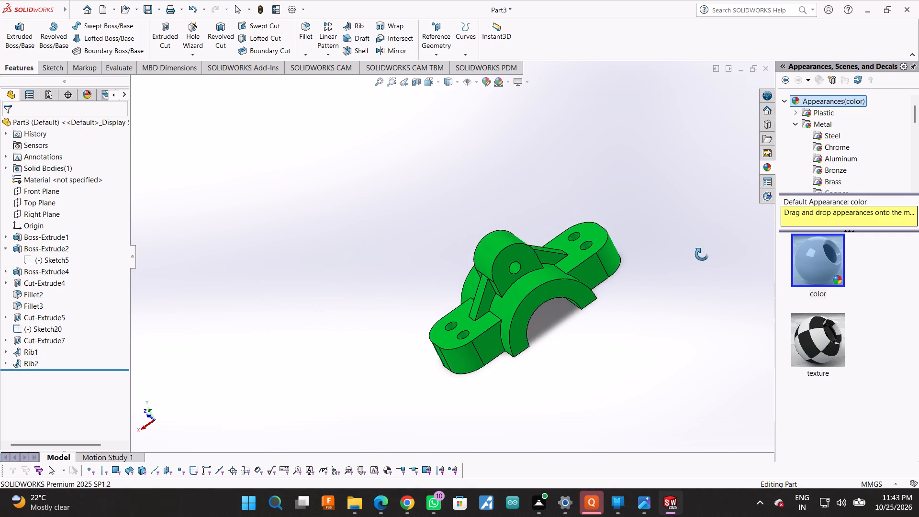
pyautogui.moveTo(702, 254); pyautogui.dragTo(701, 181)
pyautogui.scroll(-3, 610, 282)
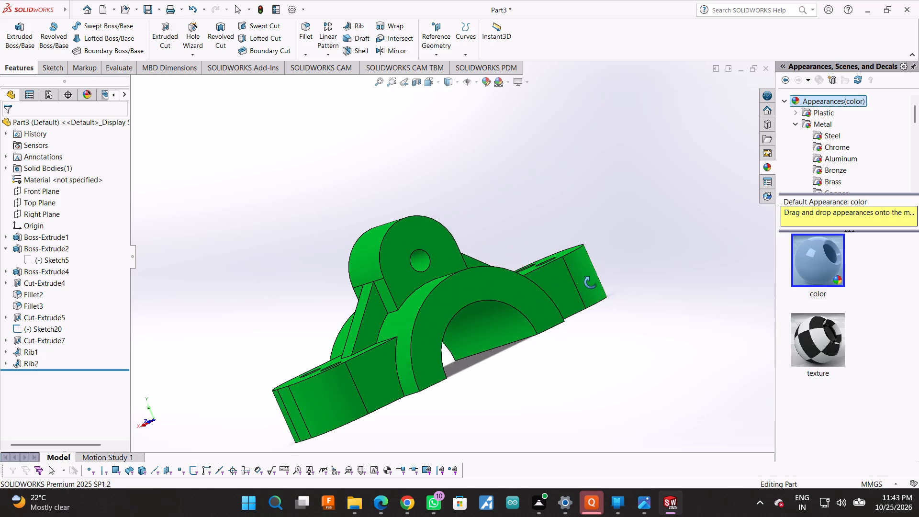
pyautogui.scroll(-2, 591, 282)
pyautogui.scroll(5, 591, 282)
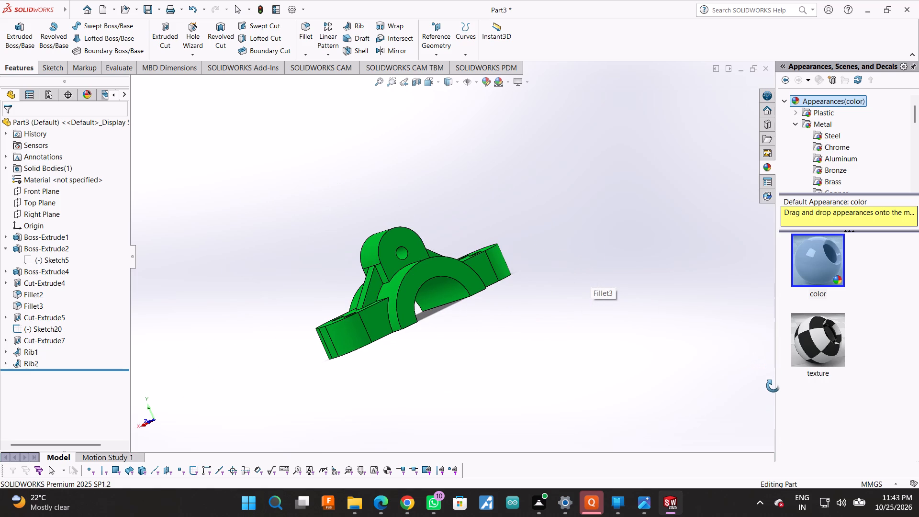
# Stop rotating the view, collapse the Appearances pane and set the part to the isometric orientation.
pyautogui.press('Escape')
pyautogui.moveTo(776, 389); pyautogui.dragTo(905, 398)
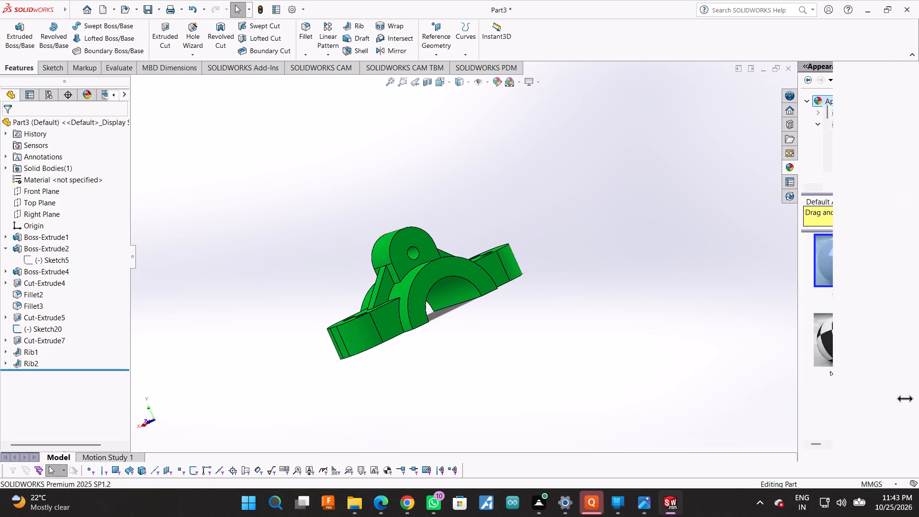
pyautogui.moveTo(905, 398); pyautogui.dragTo(918, 409)
pyautogui.rightClick(605, 344)
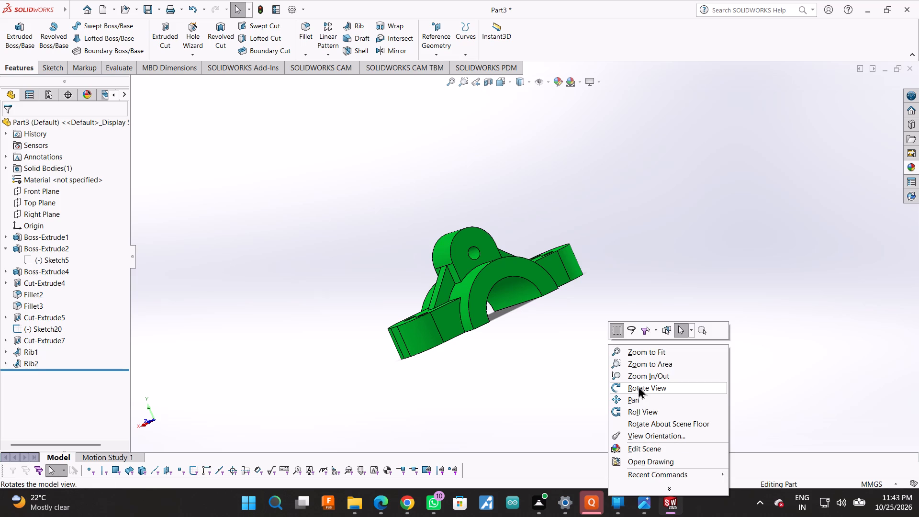
pyautogui.click(626, 206)
pyautogui.press('space')
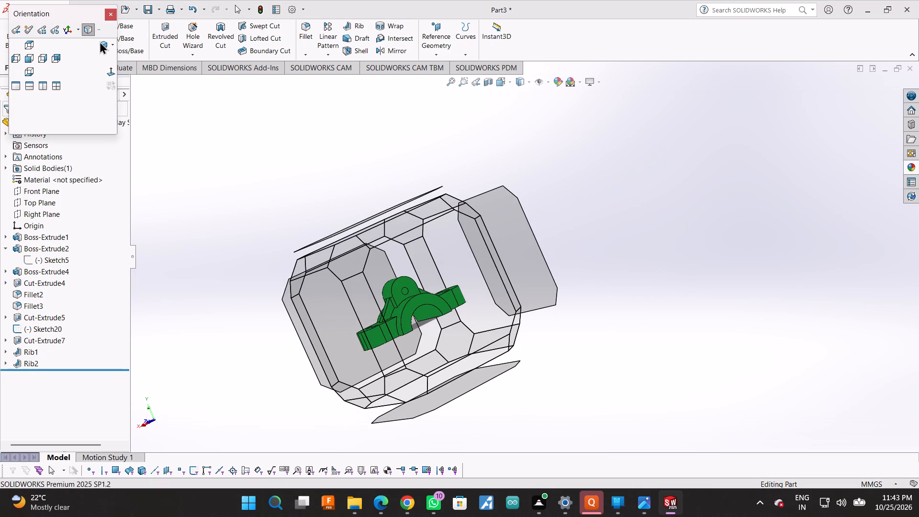
pyautogui.click(98, 44)
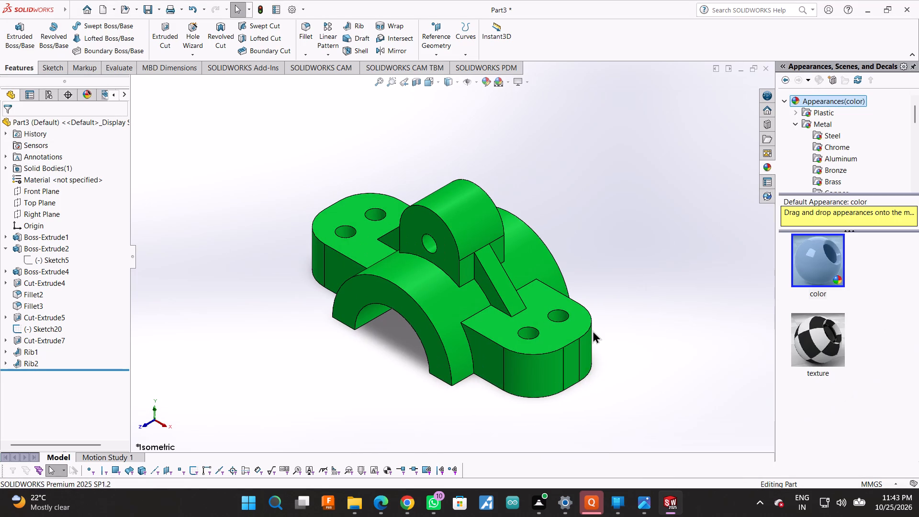
# Frame the whole part in the isometric view and collapse the reopened Appearances pane.
pyautogui.scroll(4, 677, 308)
pyautogui.scroll(-1, 366, 280)
pyautogui.scroll(-2, 506, 284)
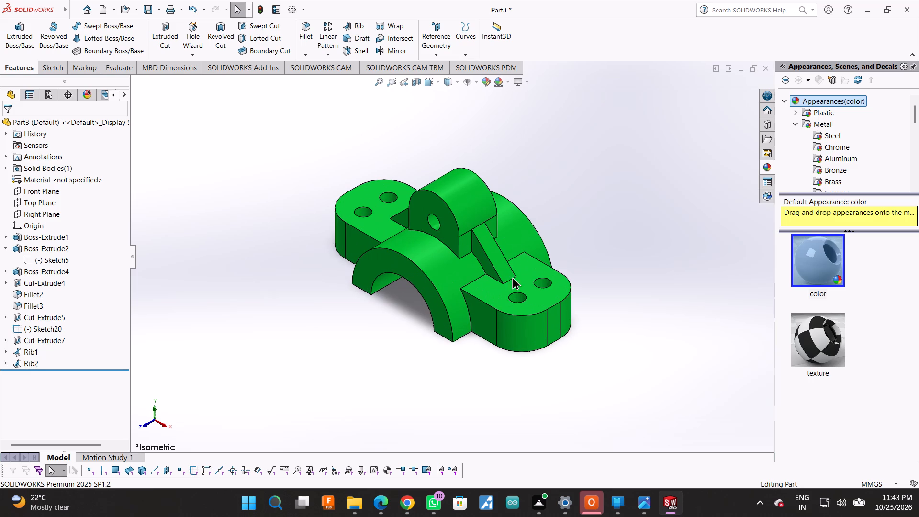
pyautogui.moveTo(775, 326); pyautogui.dragTo(918, 317)
pyautogui.click(918, 319)
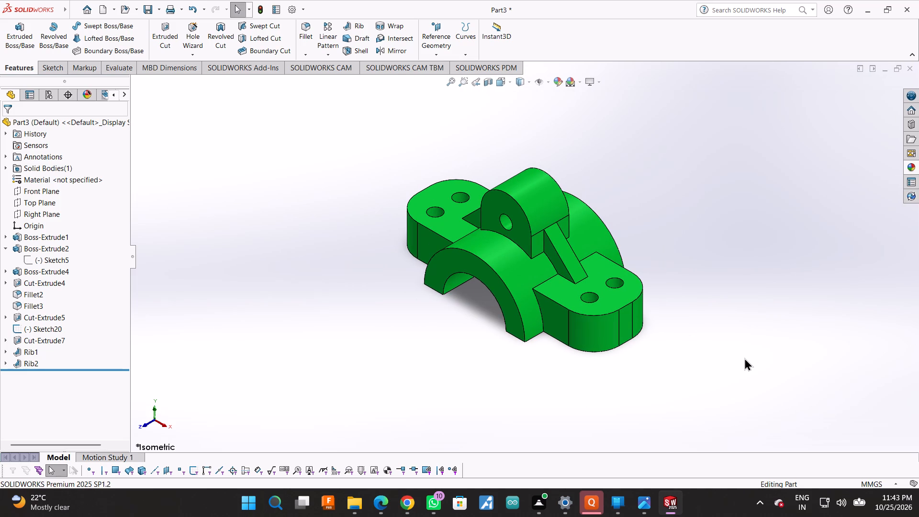
# Save the part in the SYMBIOSIS folder as Bearing_Support_Bracket, copying the name from the ChatGPT page in Chrome, and collapse the reopened Appearances pane.
pyautogui.hotkey('ctrl', 's')
pyautogui.hotkey('ctrl', 's')
pyautogui.hotkey('ctrl', 's')
pyautogui.scroll(2, 577, 189)
pyautogui.scroll(-1, 582, 178)
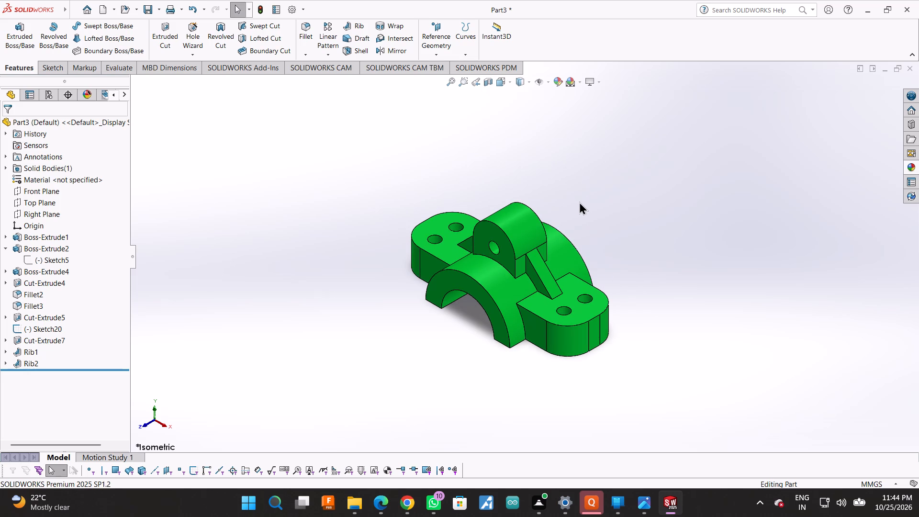
pyautogui.hotkey('ctrl', 's')
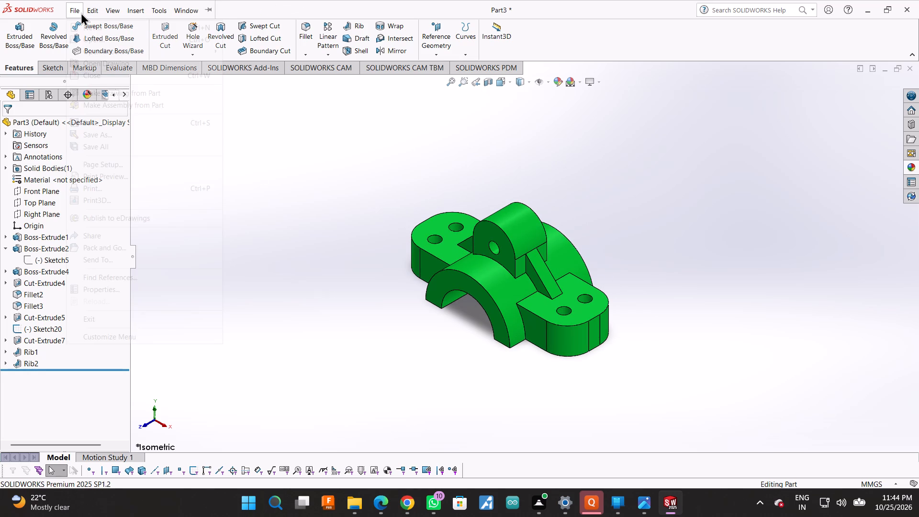
pyautogui.click(81, 12)
pyautogui.click(109, 134)
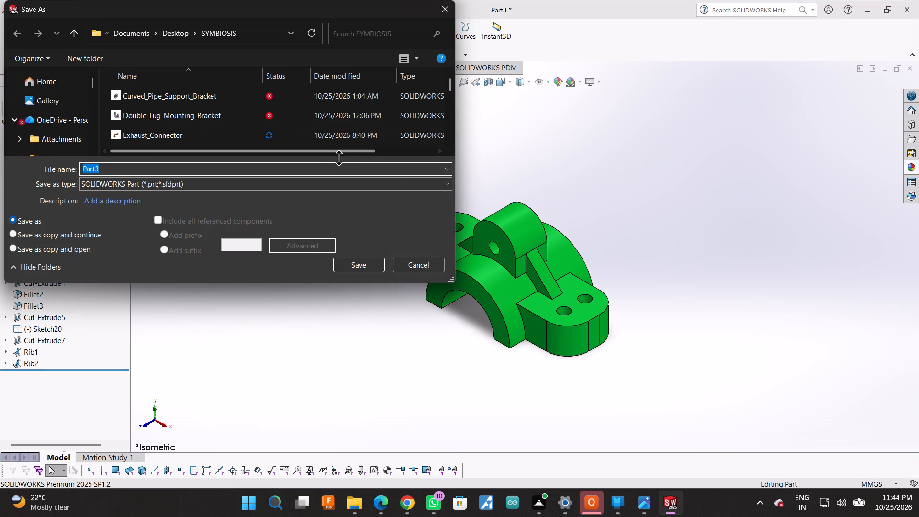
pyautogui.hotkey('ctrl', 'v')
pyautogui.hotkey('ctrl', 'v')
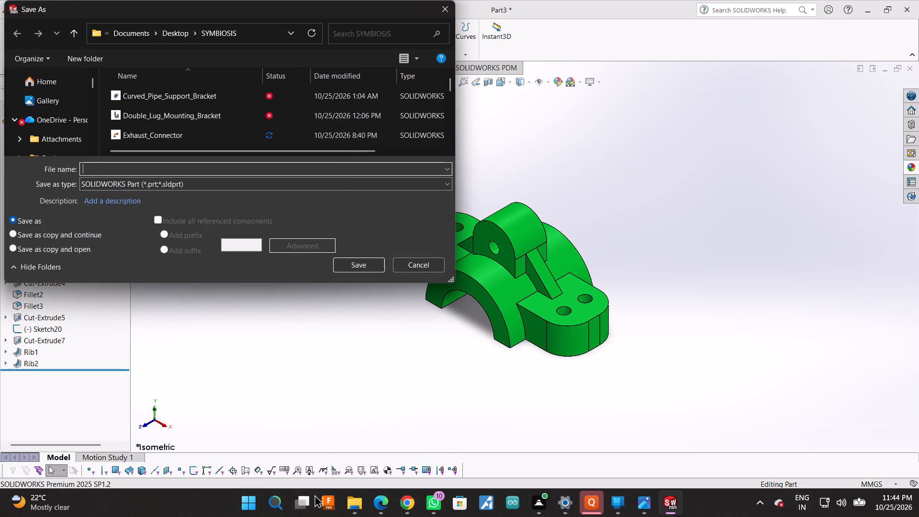
pyautogui.click(411, 497)
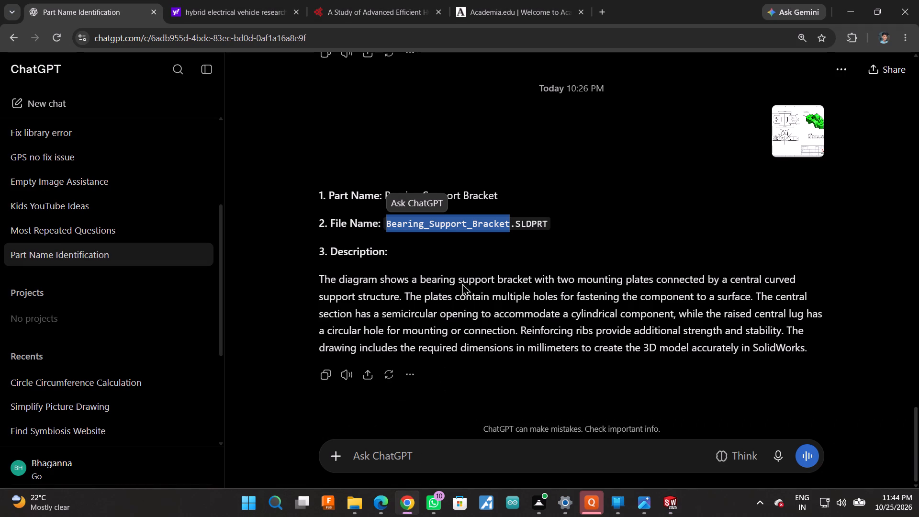
pyautogui.hotkey('ctrl', 'c')
pyautogui.hotkey('alt', 'Tab')
pyautogui.hotkey('ctrl', 'v')
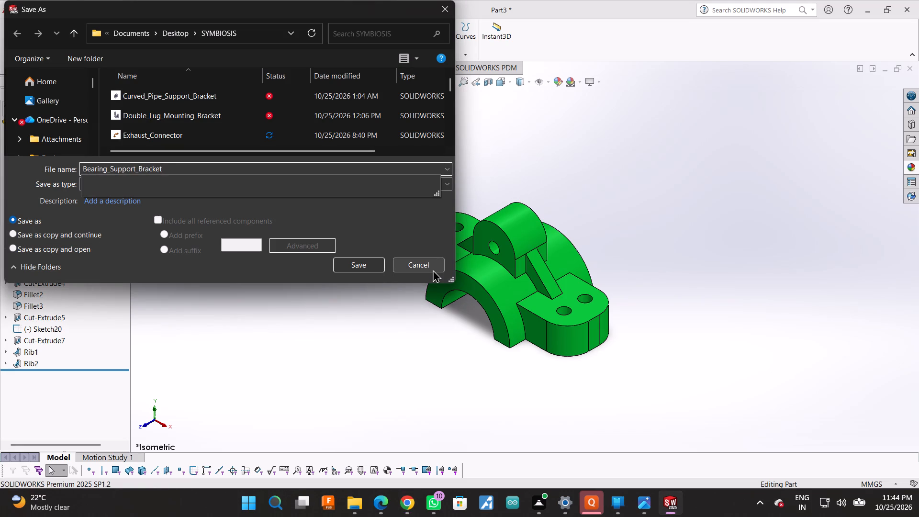
pyautogui.click(347, 264)
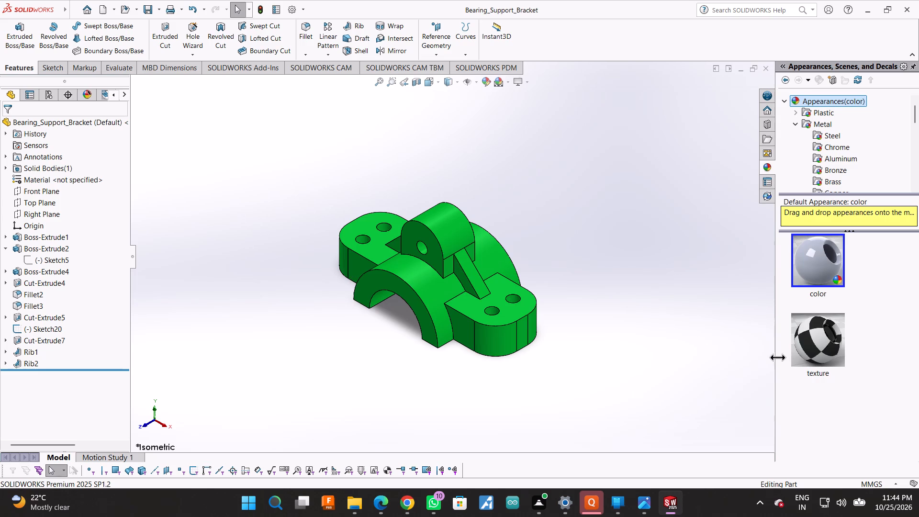
pyautogui.moveTo(777, 357); pyautogui.dragTo(918, 363)
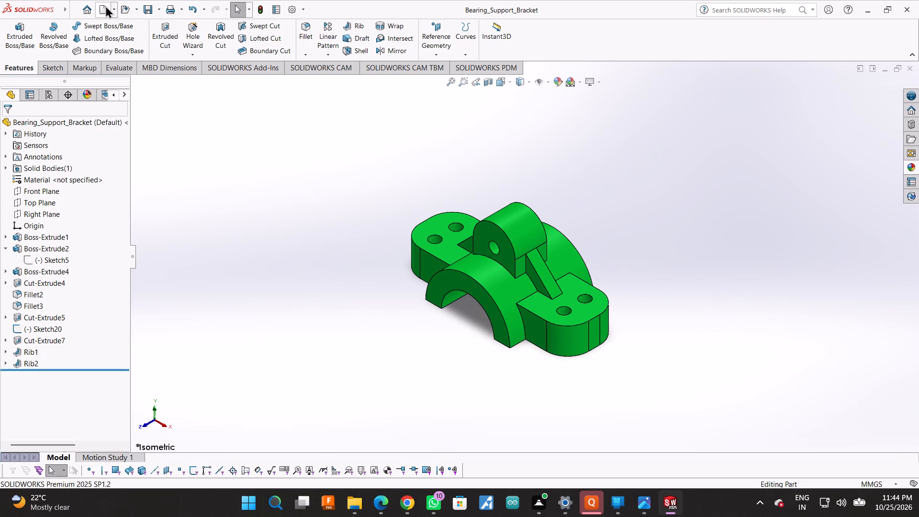
# Save a PDF copy of the part as Bearing_Support_Bracket in the SYMBIOSIS folder and collapse the reopened Appearances pane.
pyautogui.click(80, 10)
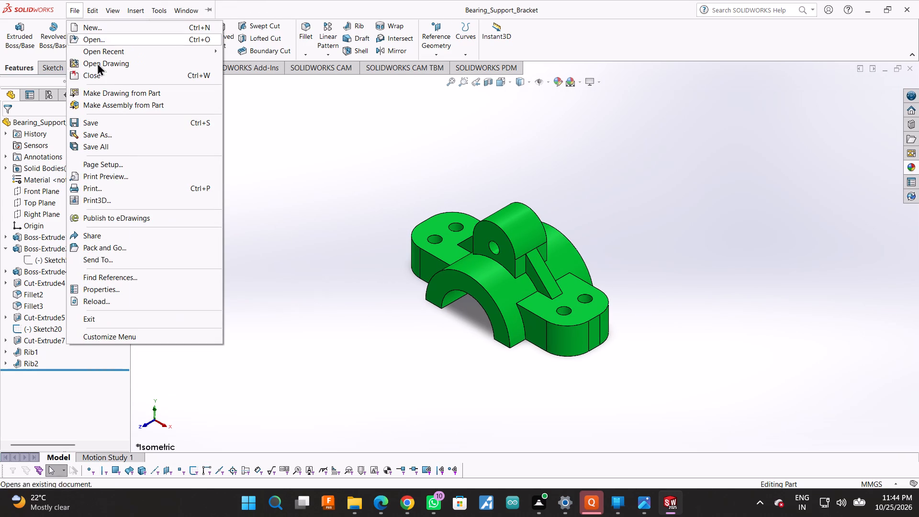
pyautogui.click(125, 135)
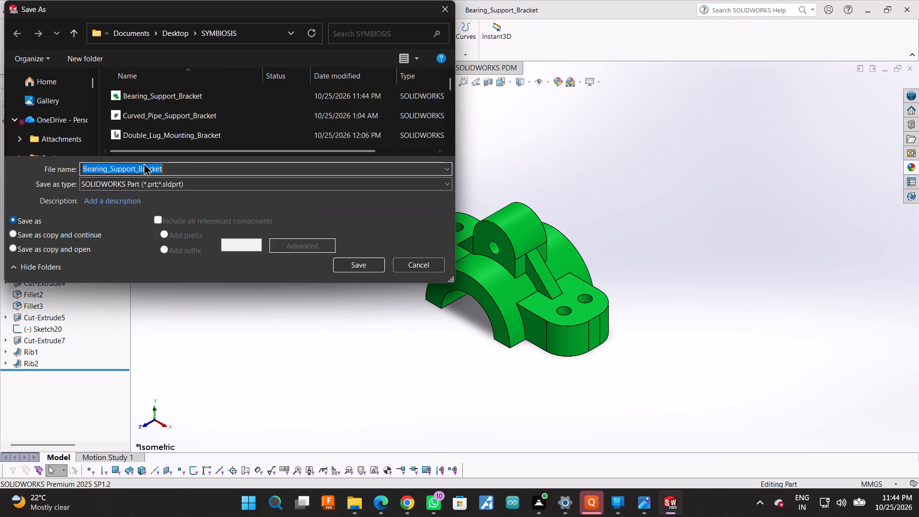
pyautogui.click(201, 180)
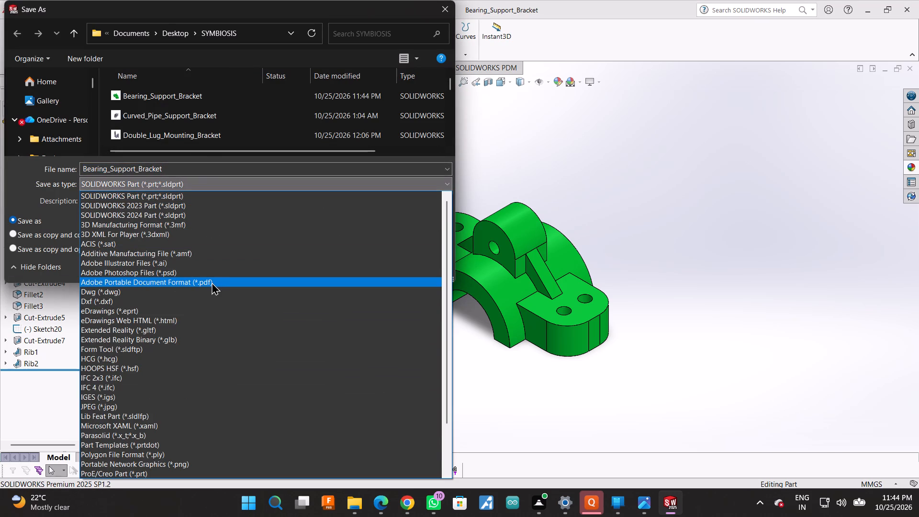
pyautogui.click(236, 277)
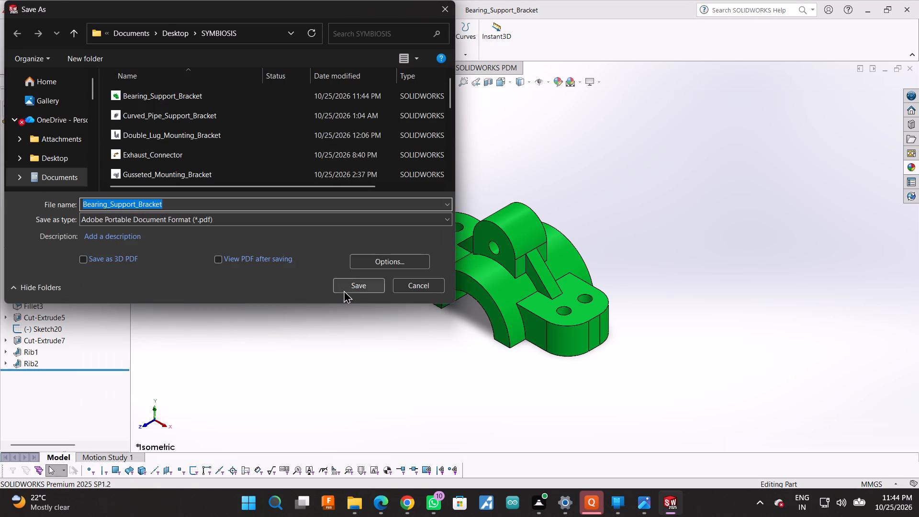
pyautogui.click(344, 290)
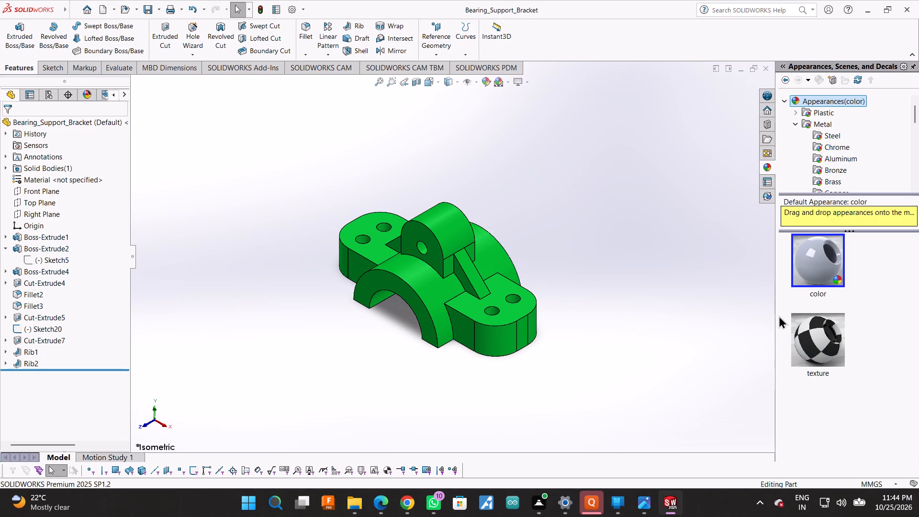
pyautogui.moveTo(777, 316); pyautogui.dragTo(918, 321)
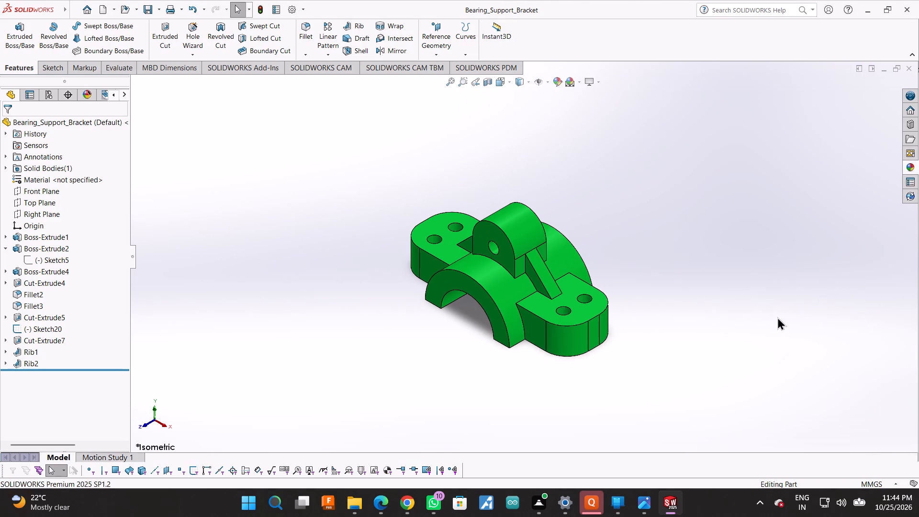